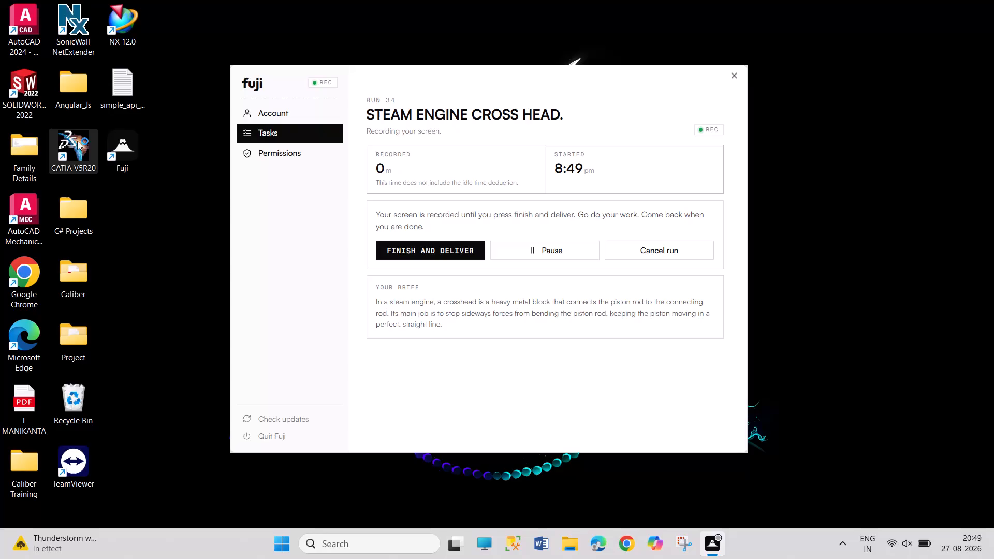
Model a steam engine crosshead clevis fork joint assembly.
Launch SOLIDWORKS 2022.
double_click(36, 78)
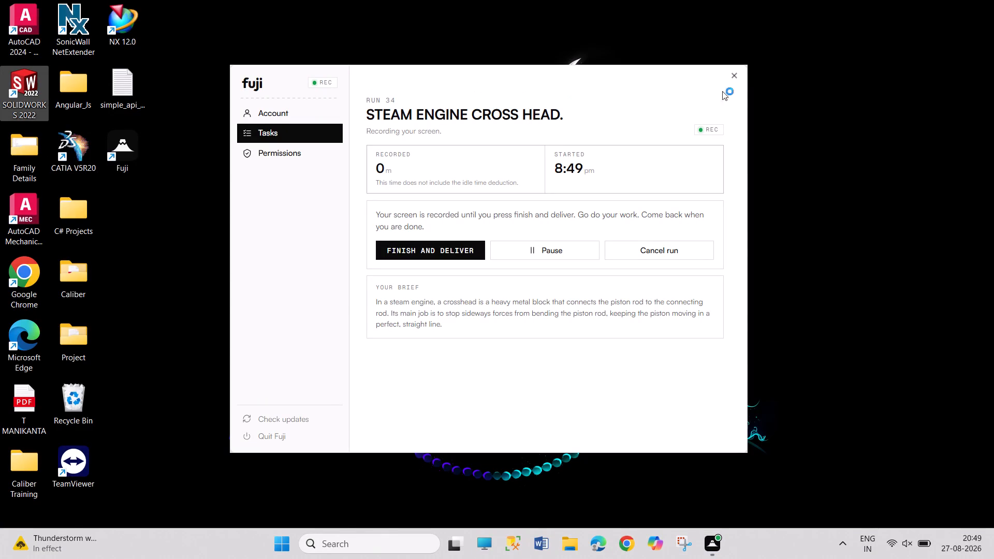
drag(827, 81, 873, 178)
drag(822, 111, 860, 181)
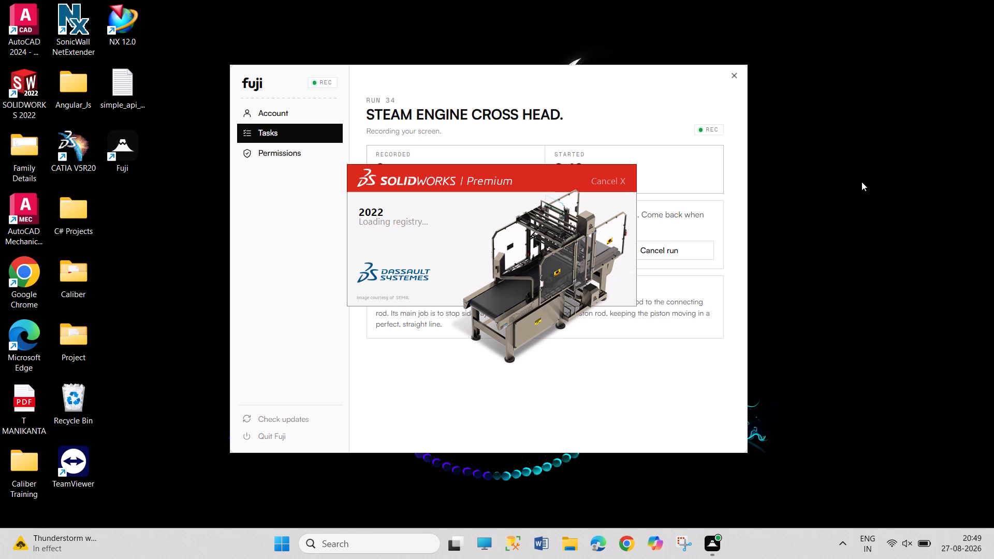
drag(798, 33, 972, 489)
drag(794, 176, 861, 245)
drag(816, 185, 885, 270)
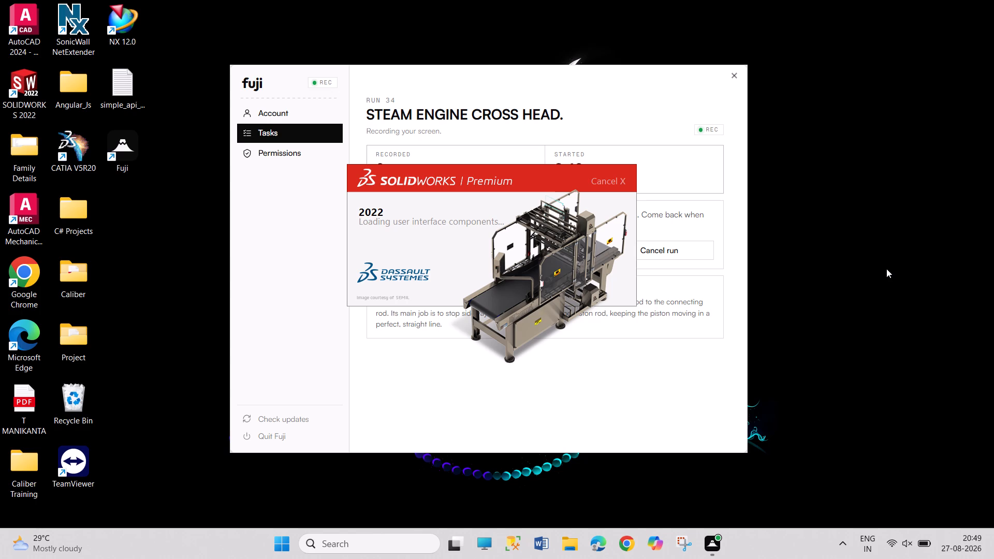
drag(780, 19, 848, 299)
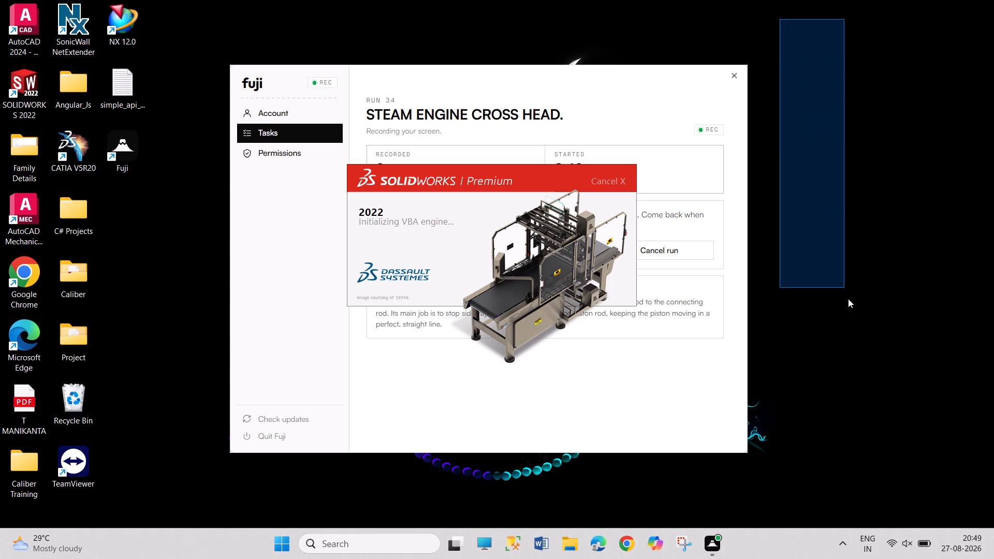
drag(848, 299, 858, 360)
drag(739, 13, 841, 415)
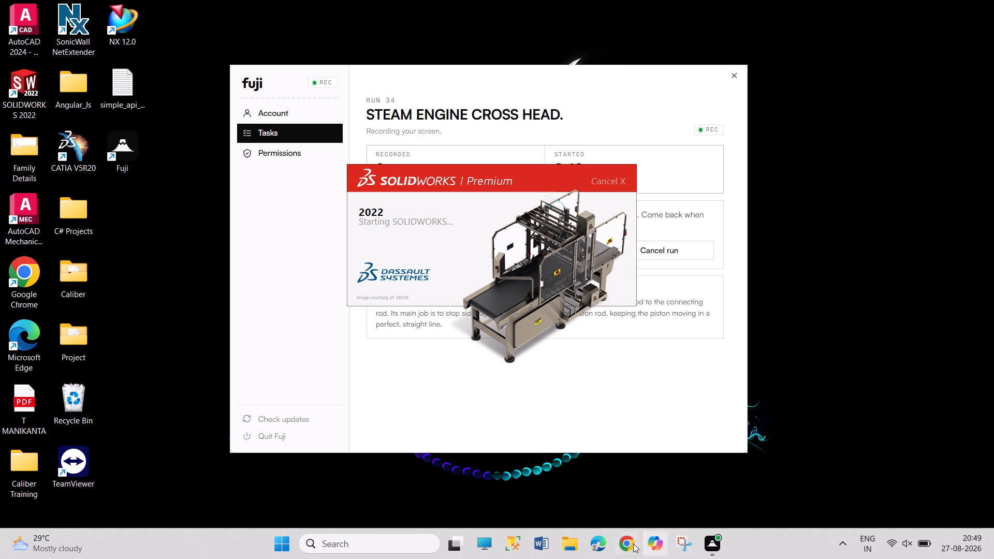
click(575, 546)
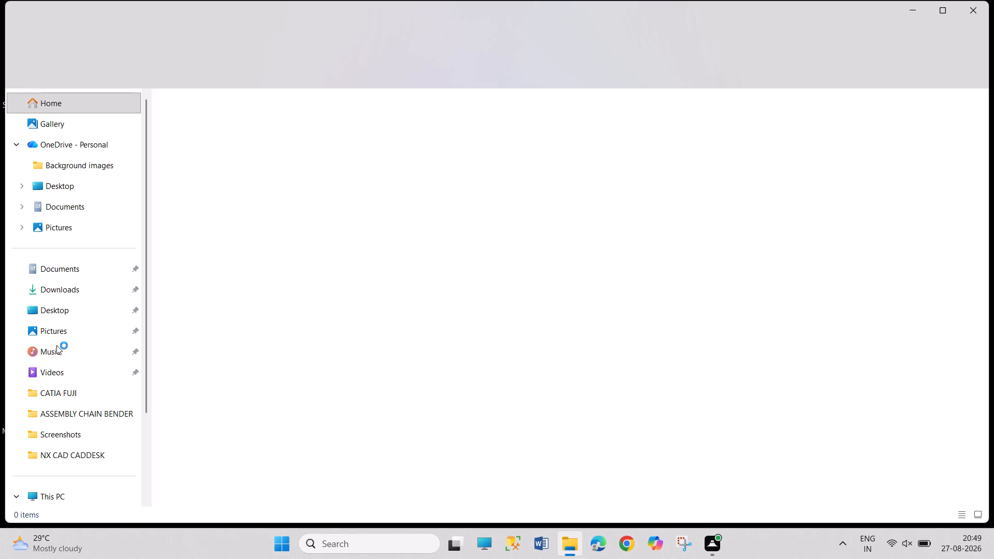
click(71, 333)
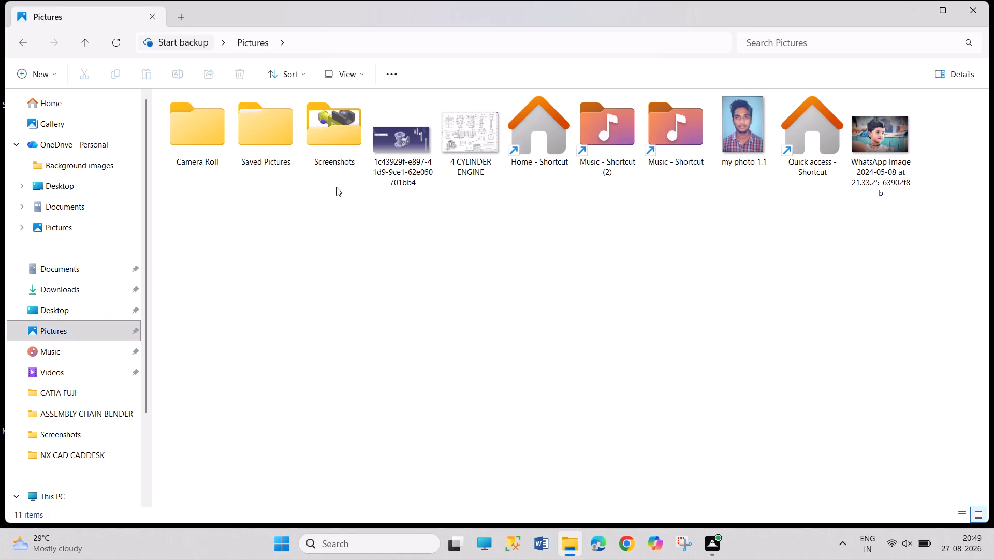
double_click(339, 144)
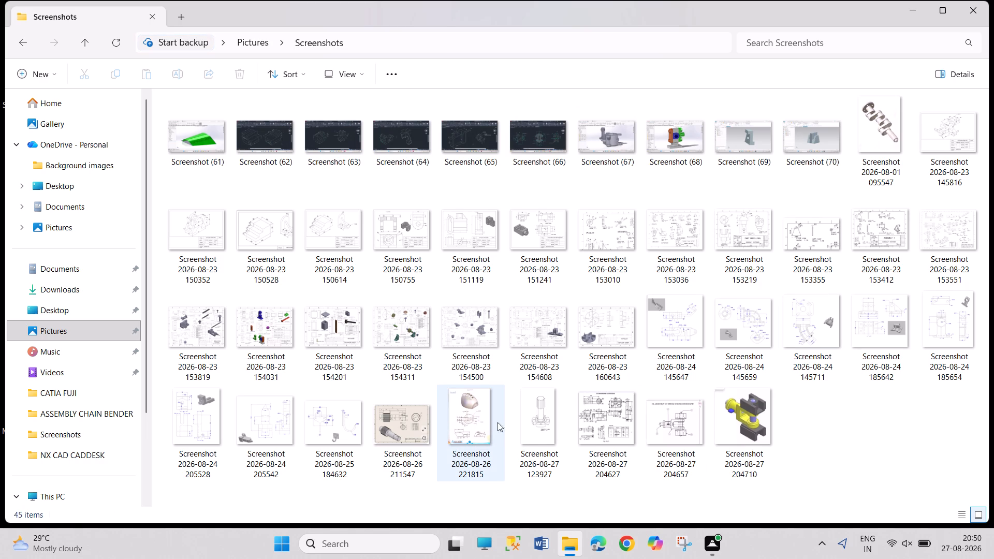
click(612, 416)
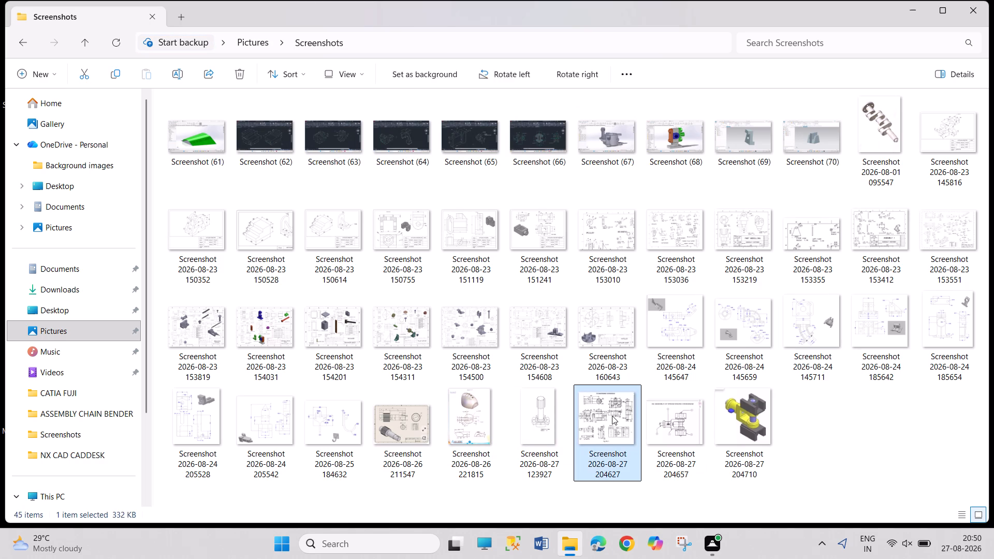
double_click(613, 416)
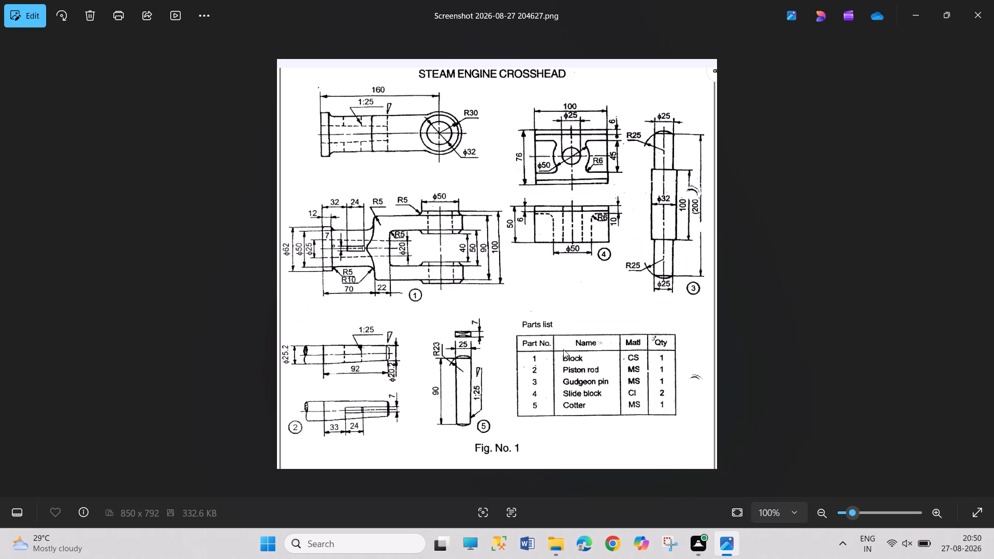
click(937, 517)
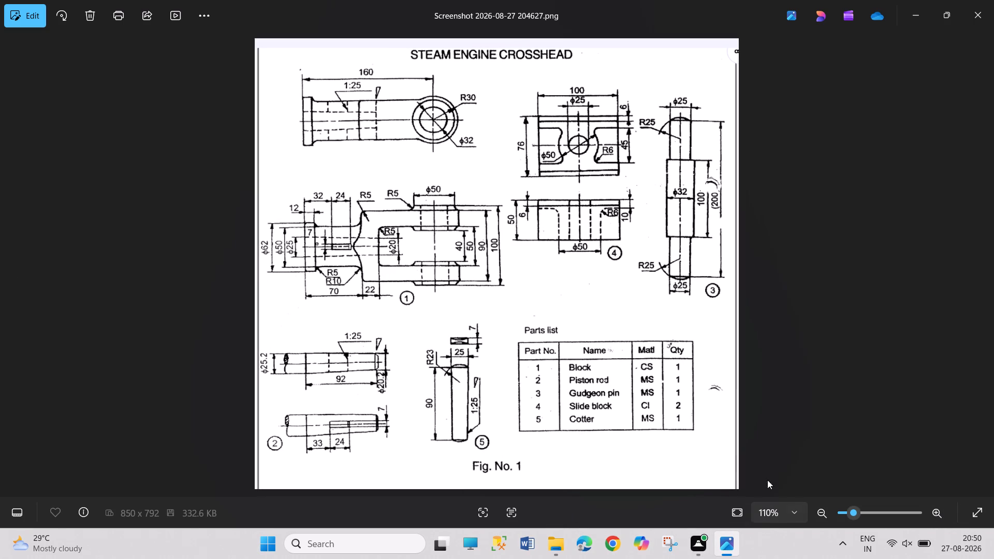
key(Right)
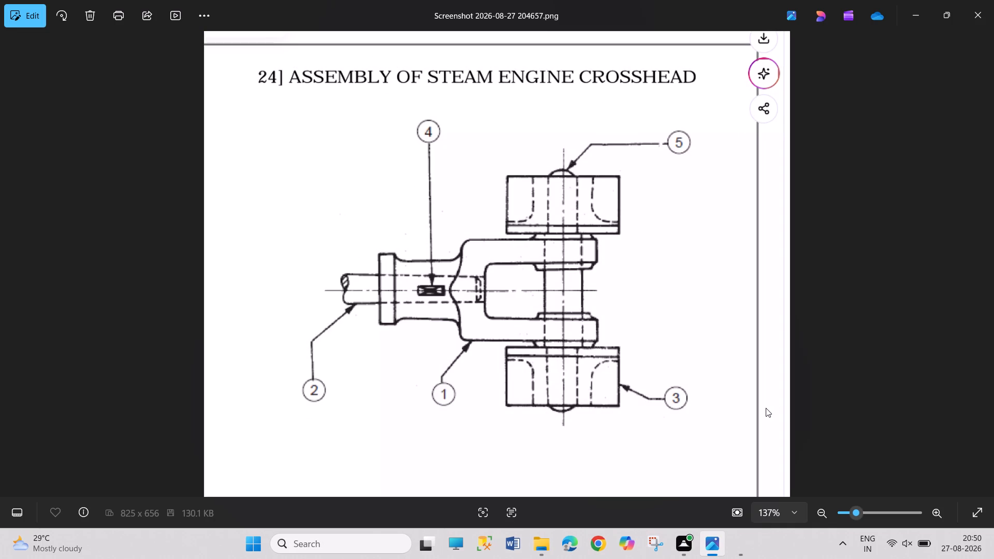
key(Left)
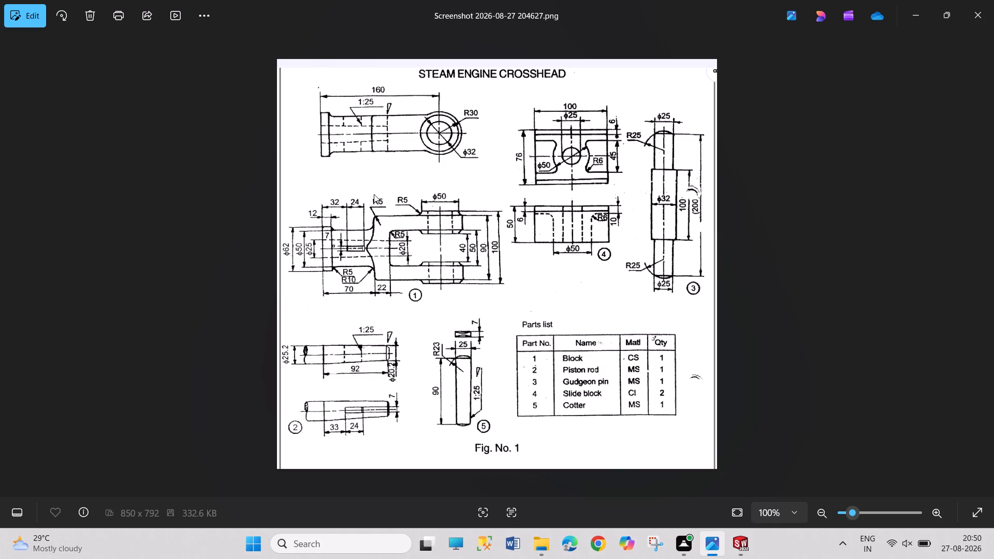
Switch to SOLIDWORKS and create a new part document.
click(737, 553)
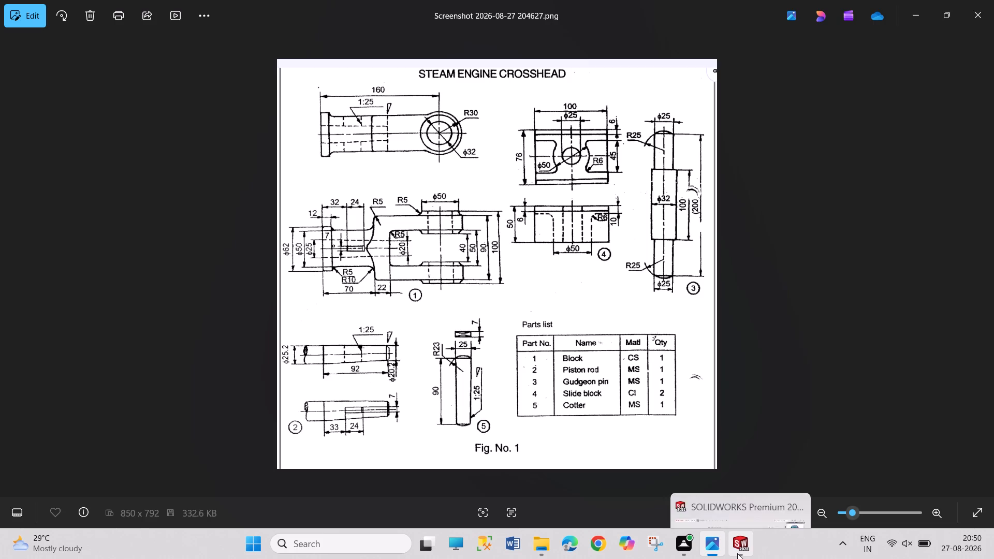
click(164, 260)
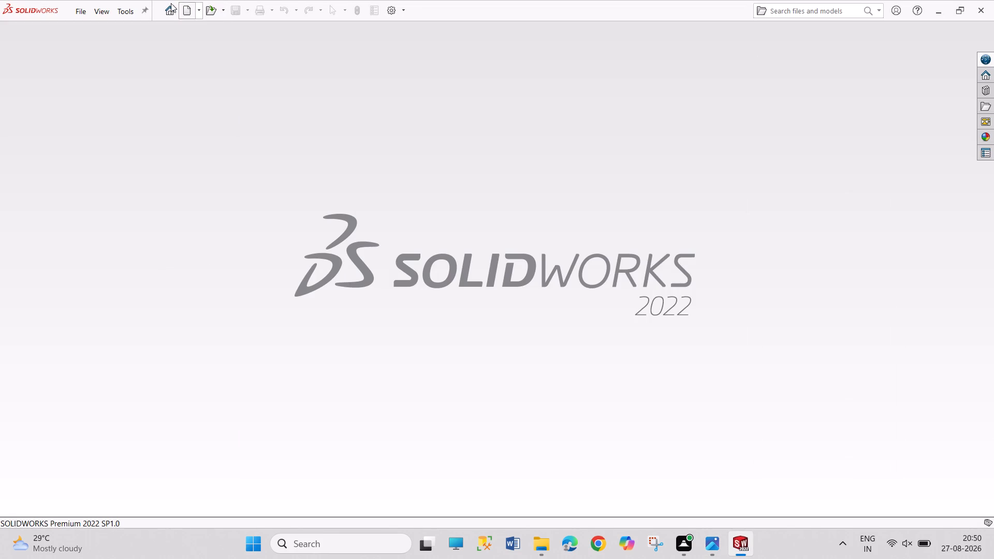
click(83, 14)
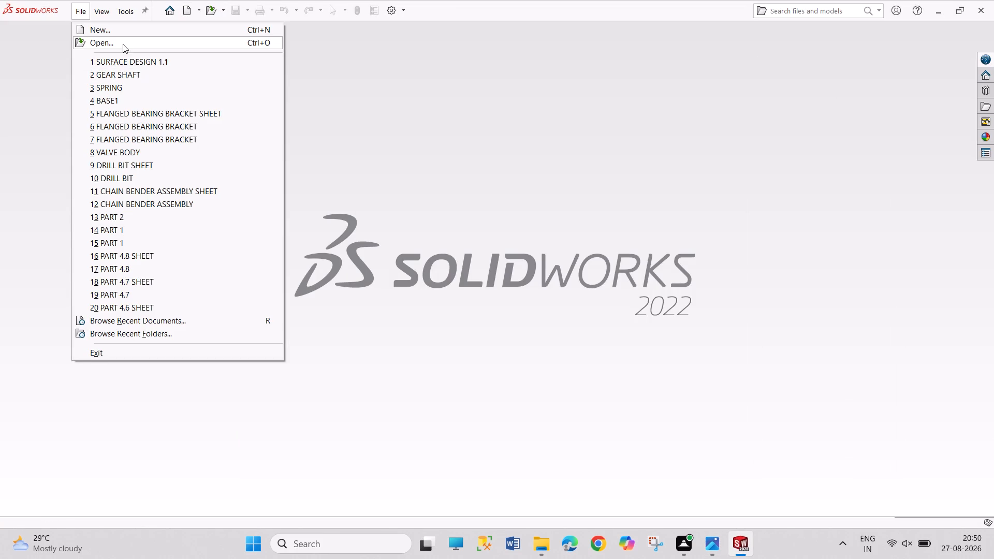
click(124, 33)
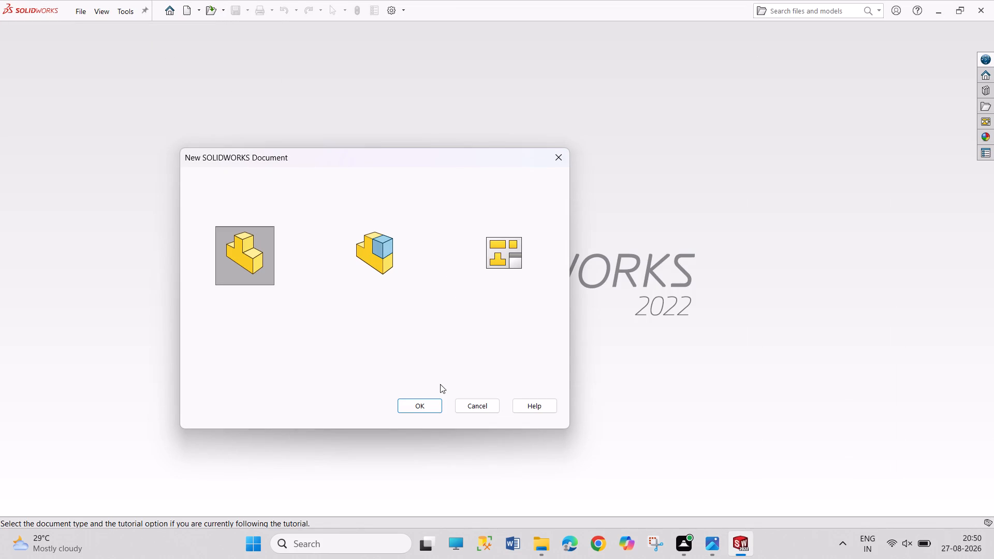
click(432, 404)
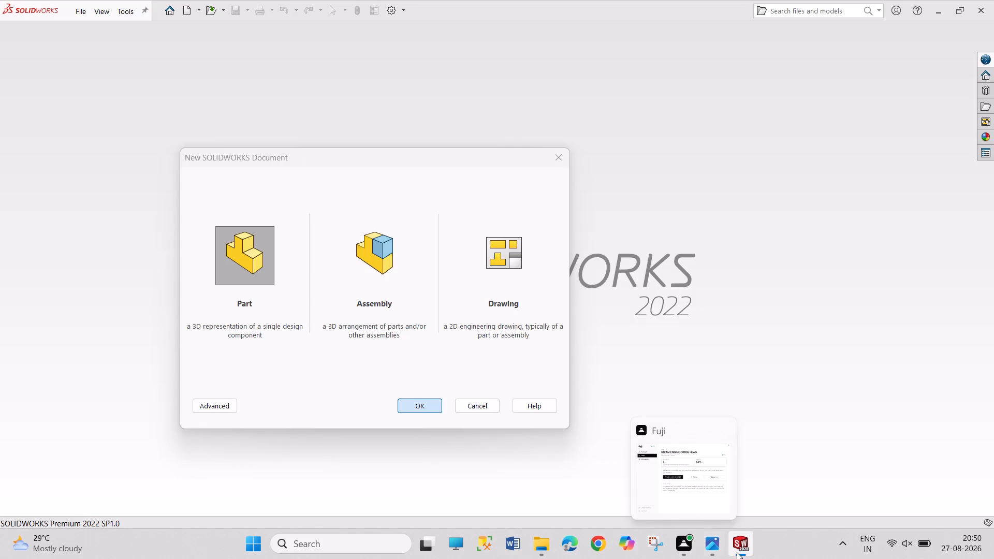
Switch to Photos and compare the crosshead's dimensioned part drawings and parts list with the assembly drawing.
click(715, 548)
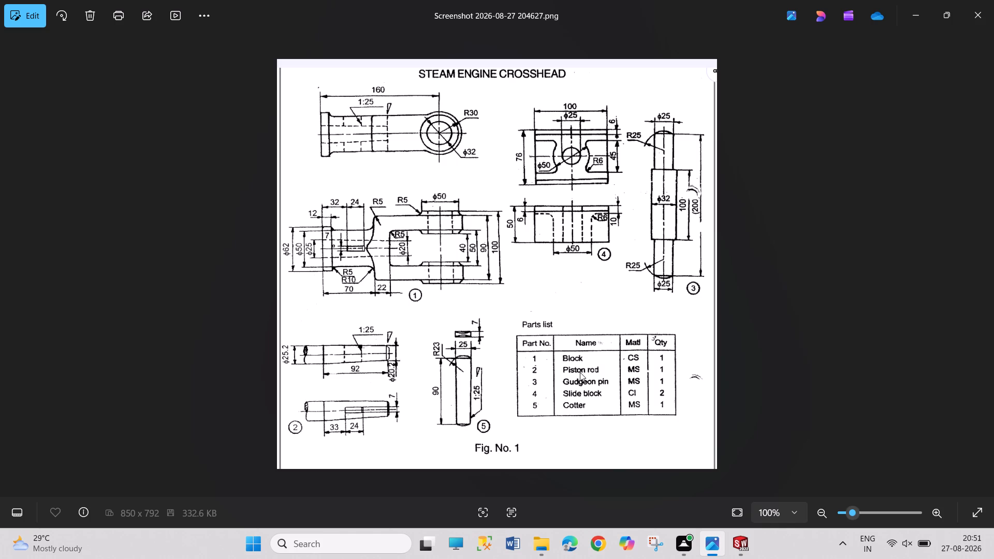
key(Right)
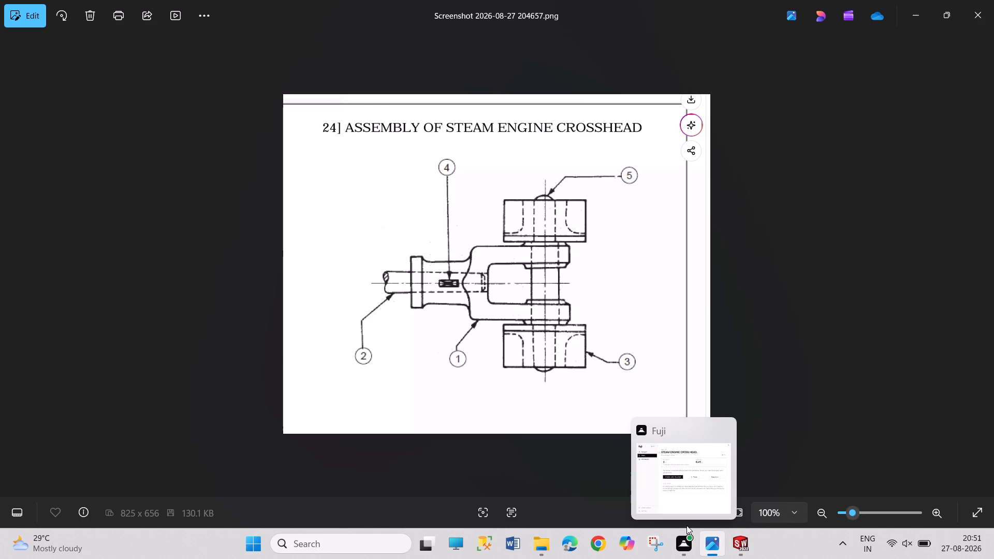
key(Left)
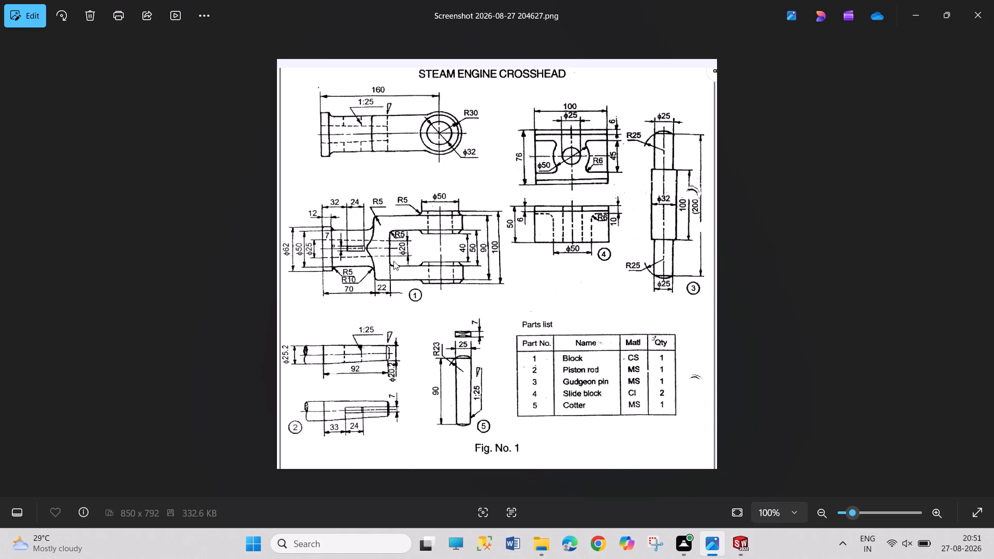
key(Right)
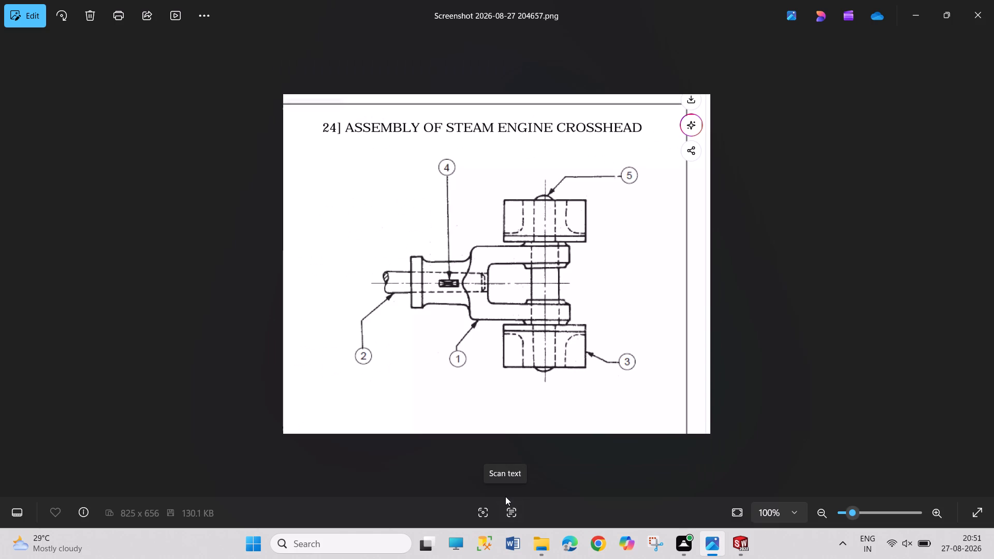
key(Left)
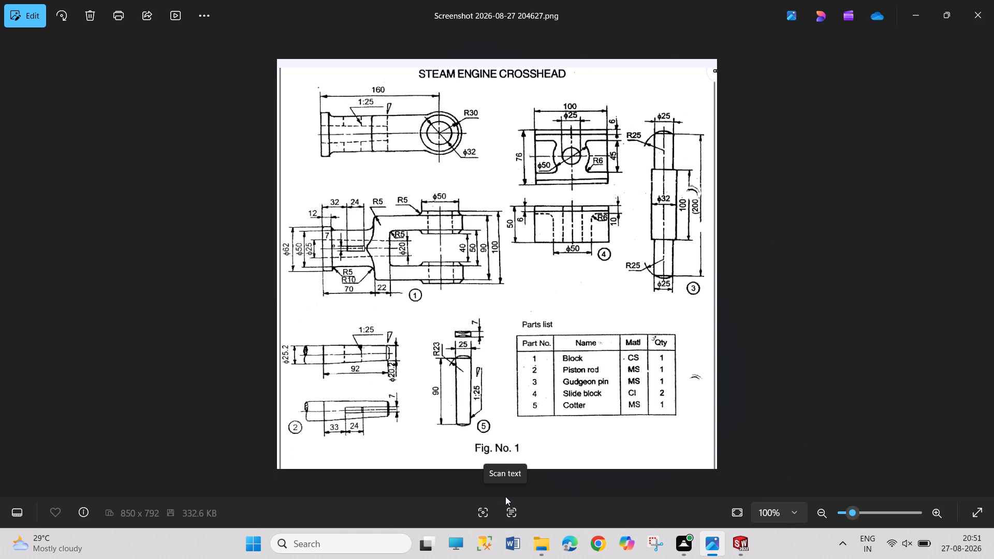
key(Right)
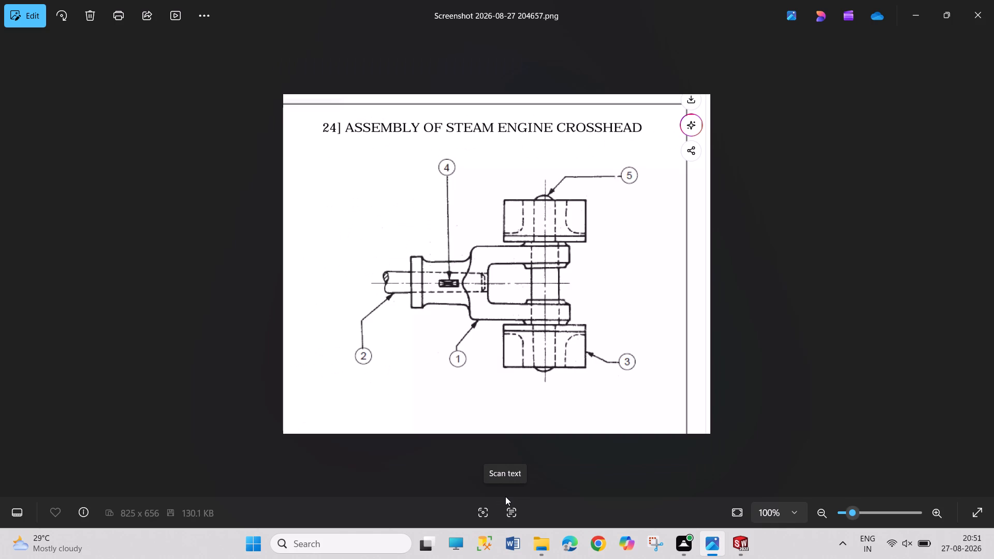
key(Left)
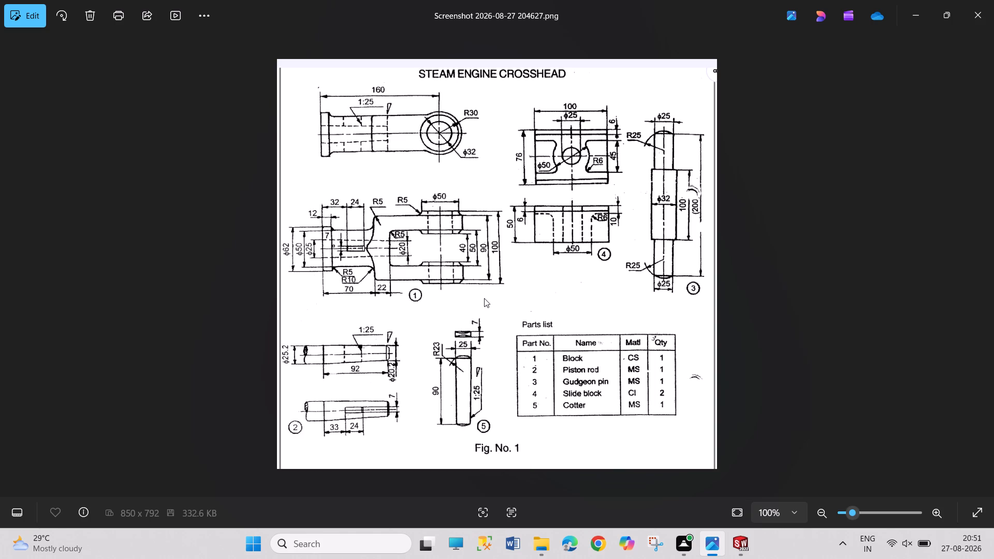
key(Right)
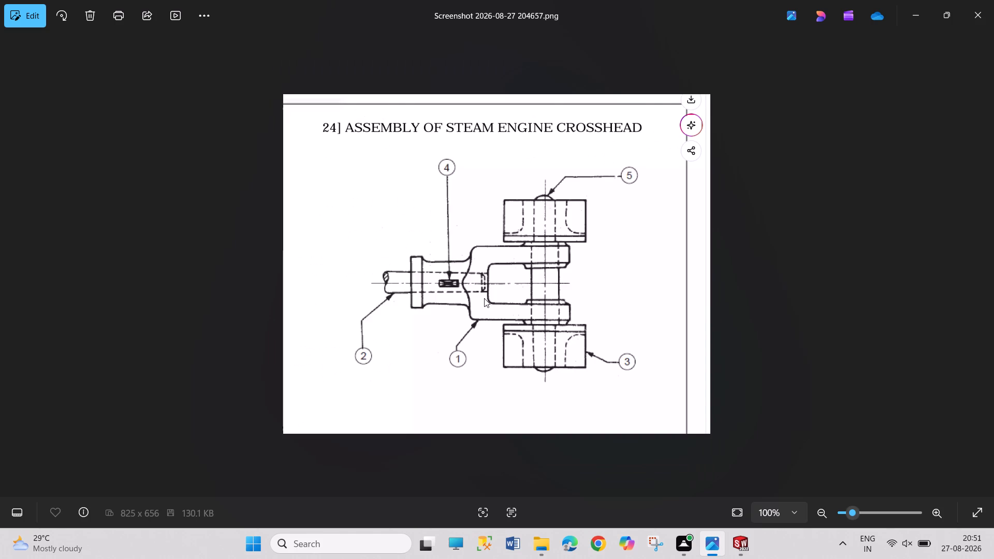
key(Left)
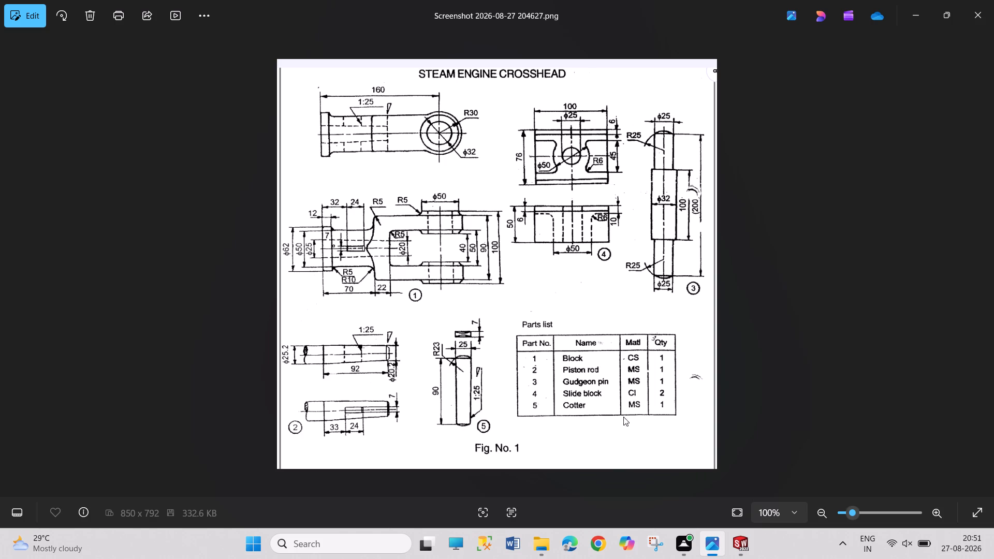
Switch to SOLIDWORKS and start a sketch on the Front Plane.
click(740, 556)
click(733, 541)
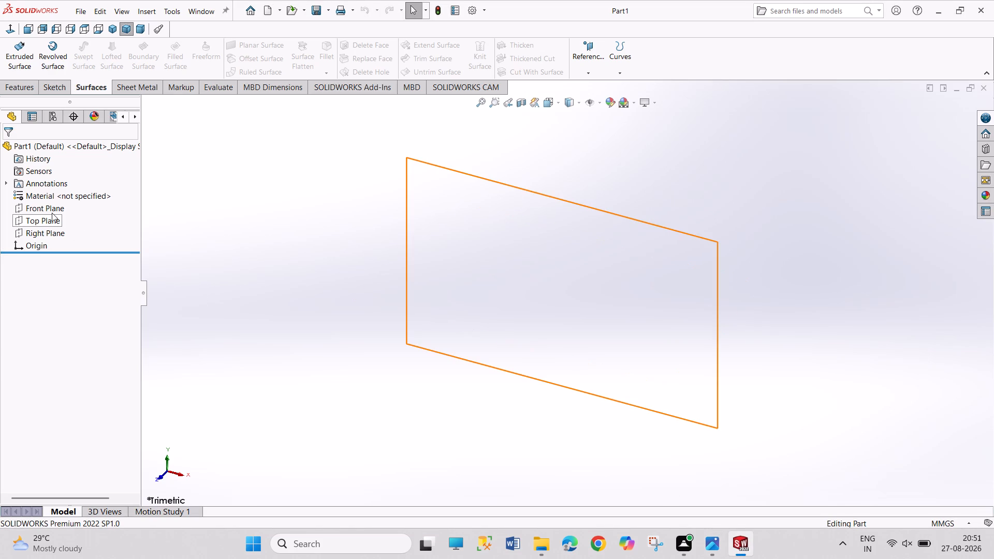
click(52, 212)
click(65, 194)
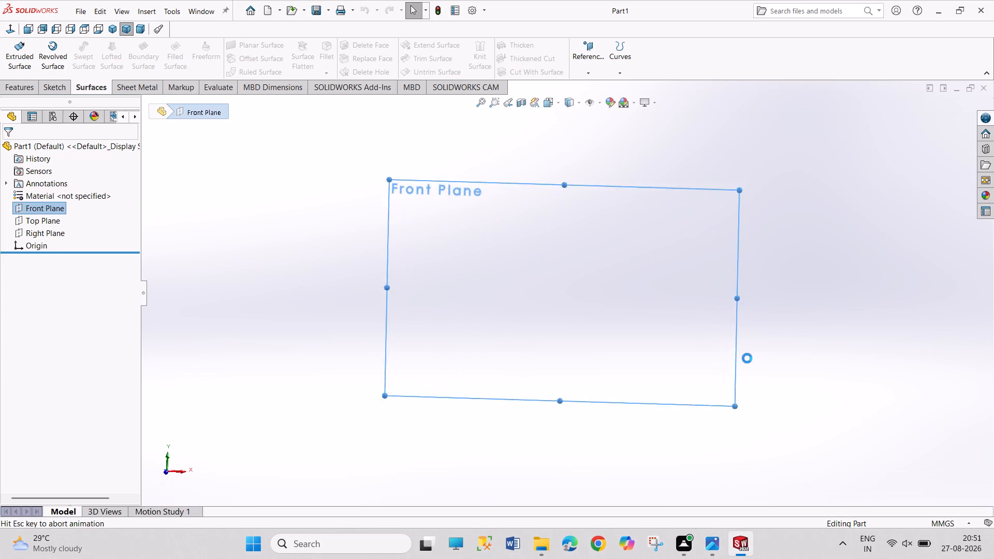
Sketch the fork outline with lines: about 46 mm up from the origin, 68 mm long arms, and a slot about 47 by 43 mm.
click(94, 46)
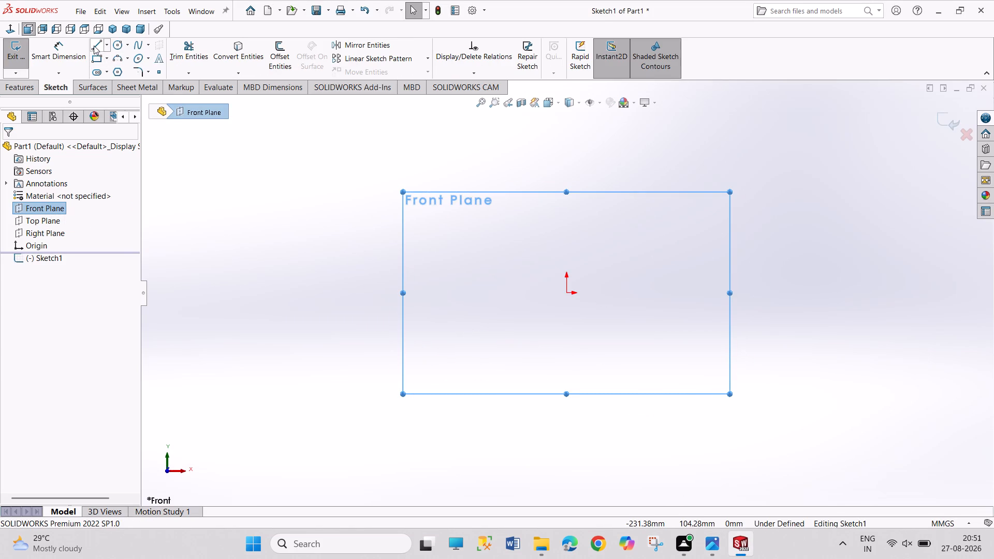
click(568, 295)
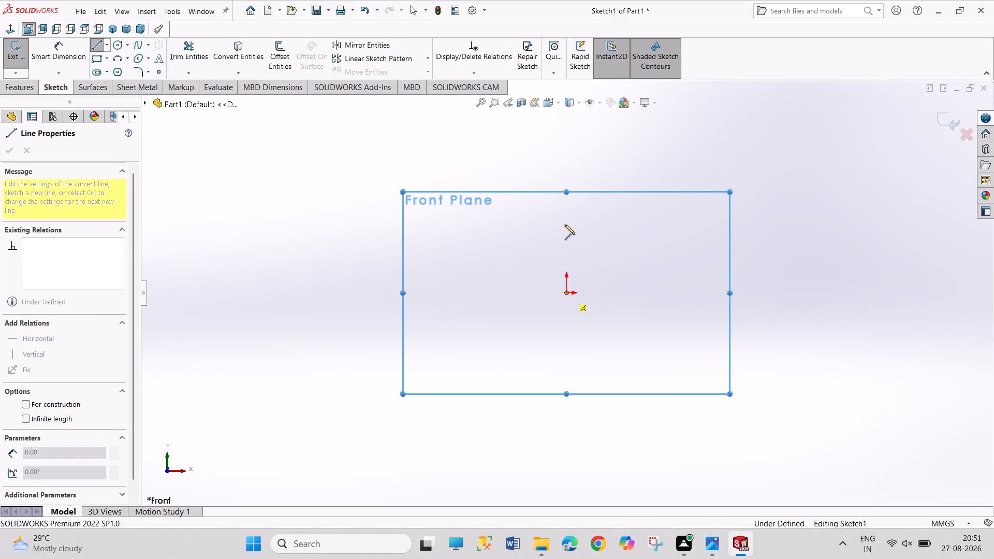
click(566, 208)
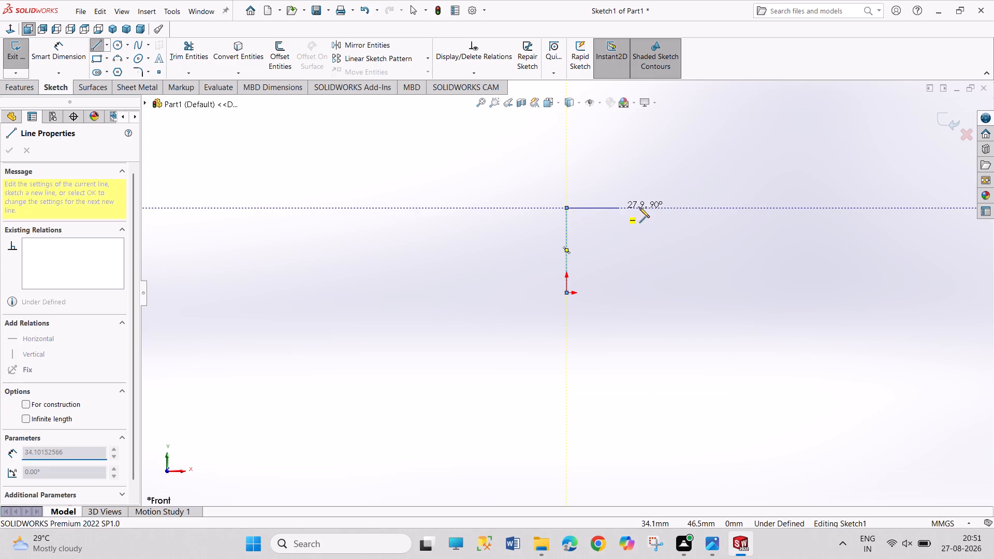
click(692, 208)
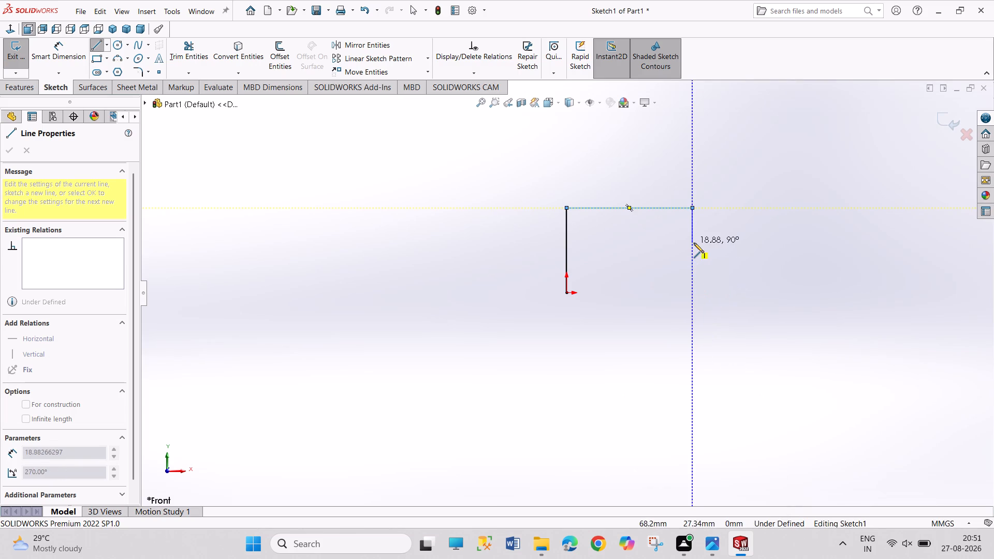
click(694, 243)
click(606, 244)
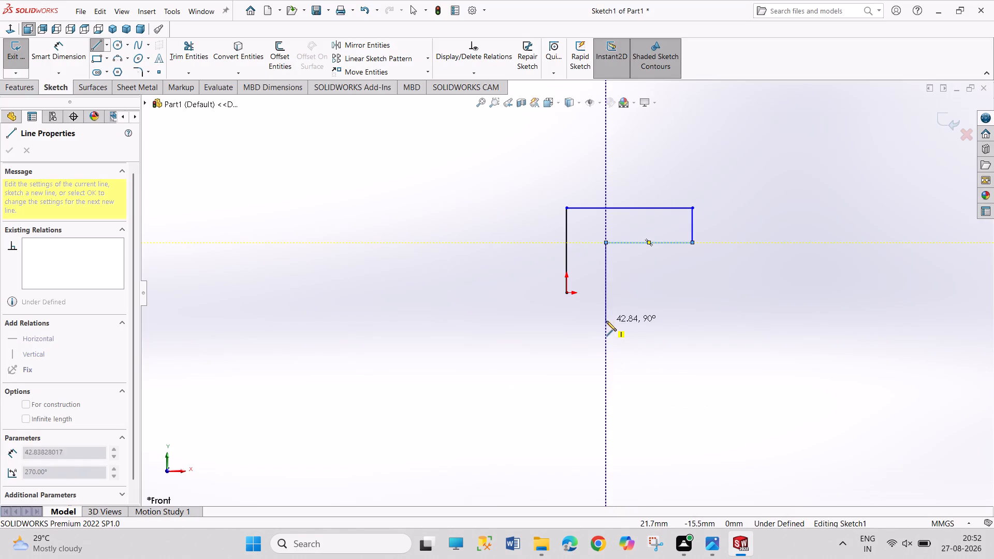
click(606, 322)
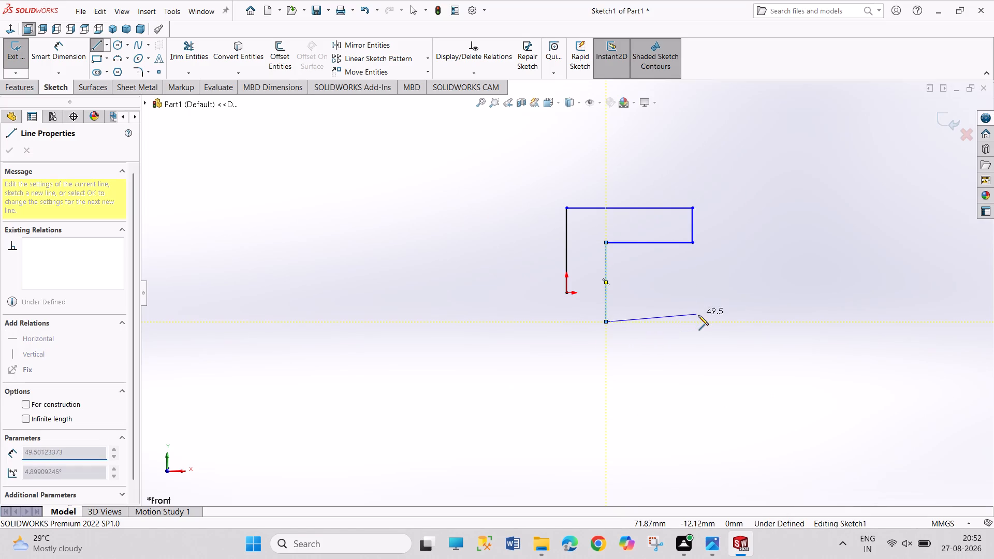
click(692, 321)
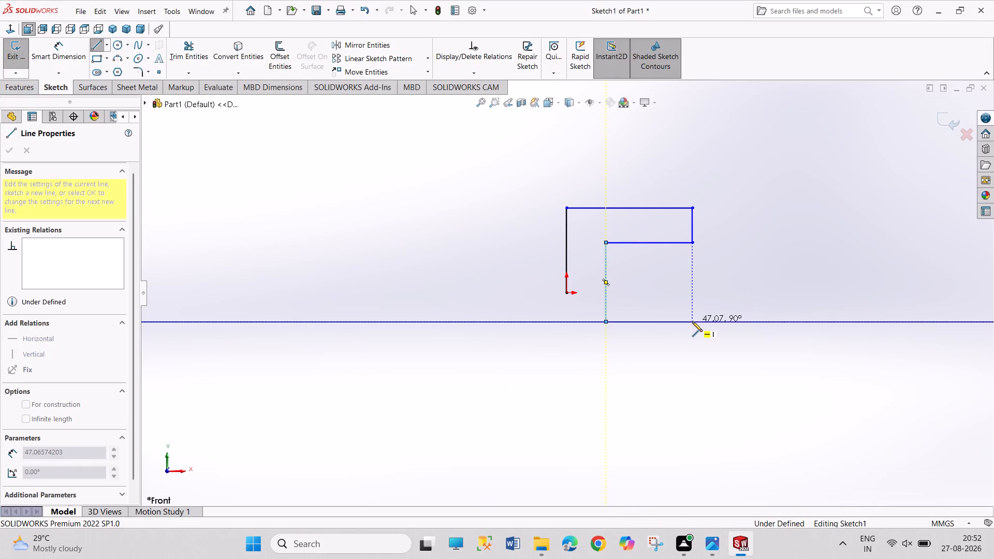
drag(694, 359, 689, 361)
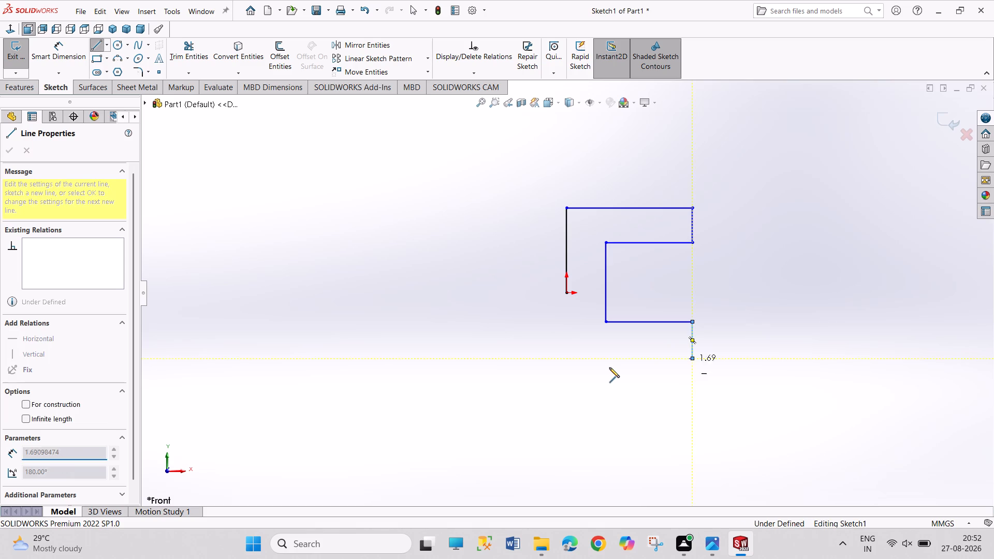
click(567, 358)
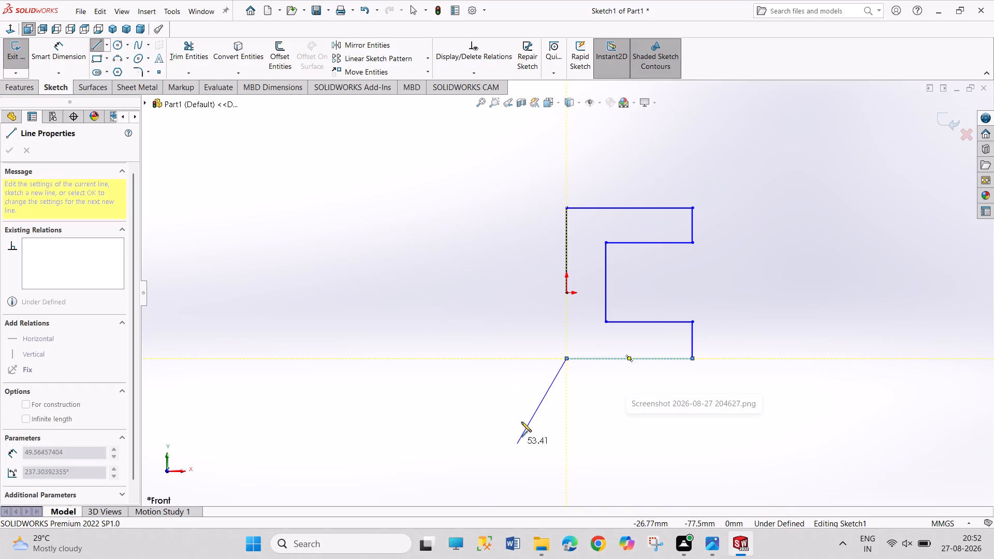
right_click(547, 338)
click(562, 347)
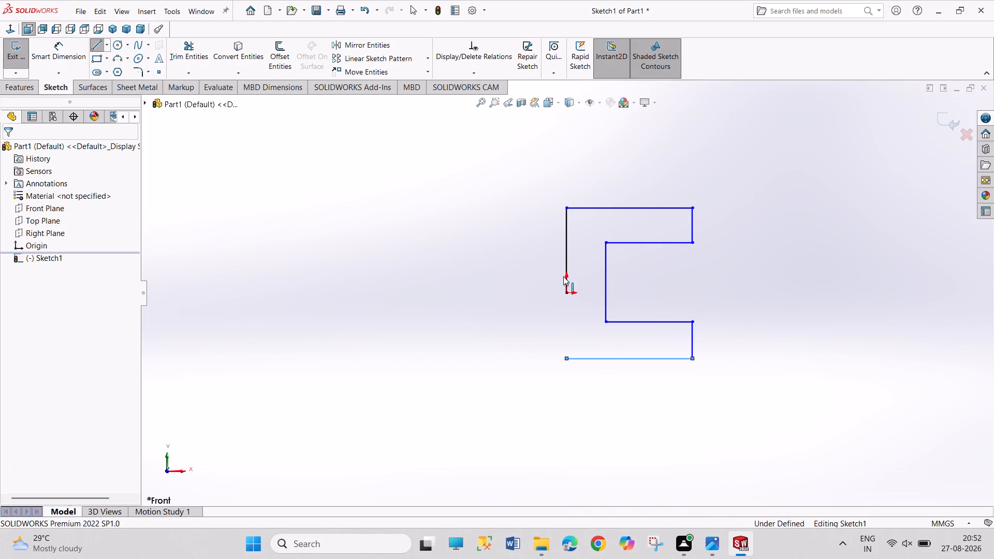
Delete the vertical line that rises from the origin at the outline's closed end.
right_click(566, 267)
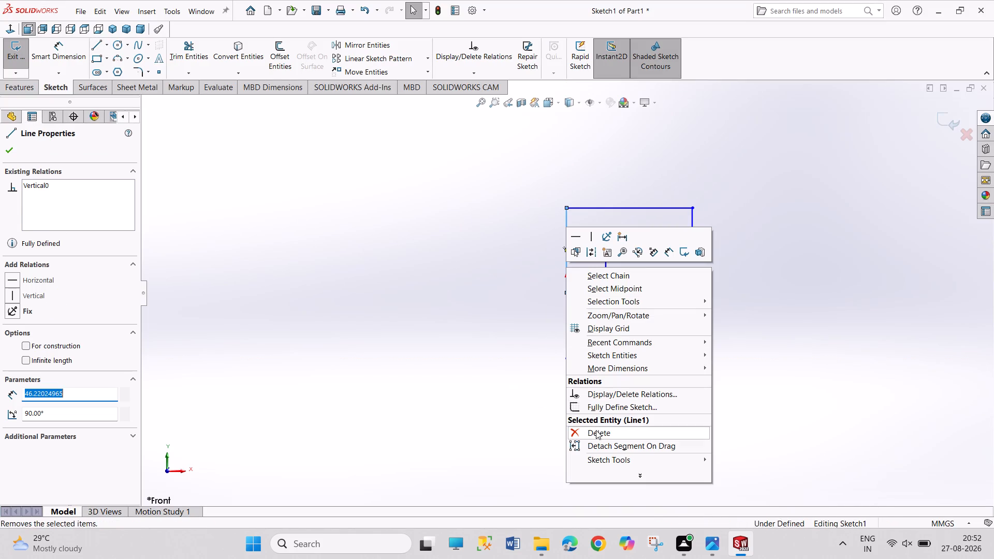
click(596, 430)
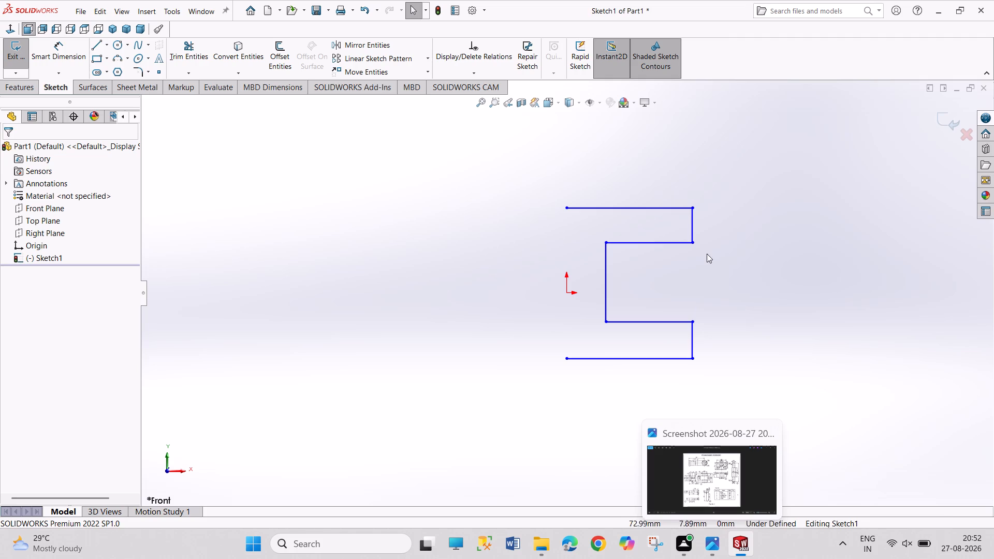
Draw a horizontal centerline about 122 mm long from the origin through the fork's slot.
click(109, 45)
click(106, 70)
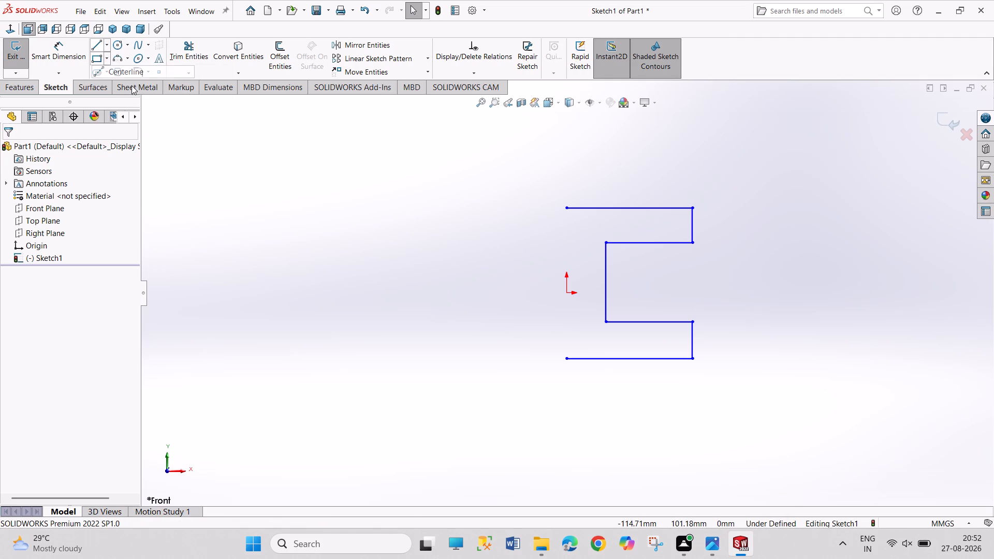
click(566, 292)
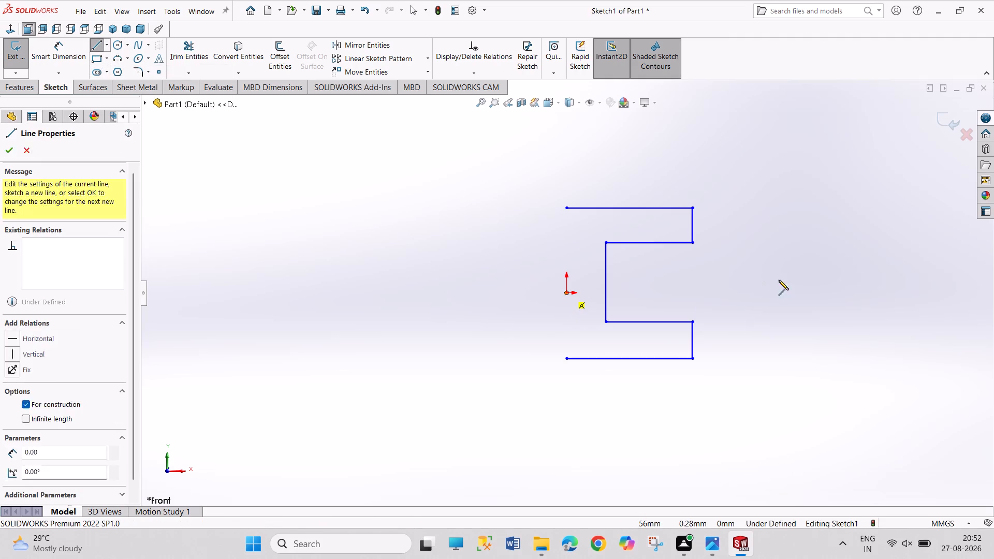
click(791, 293)
right_click(791, 261)
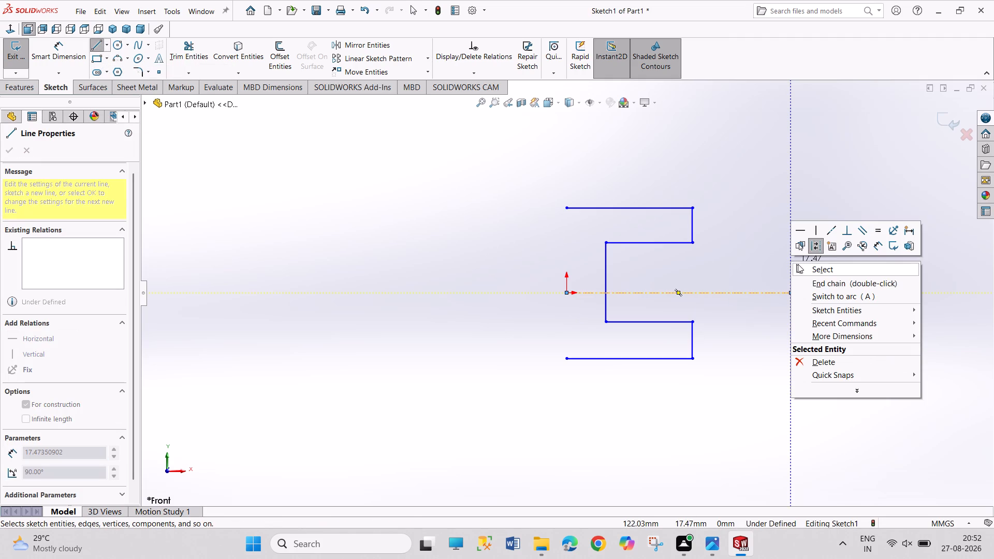
click(807, 275)
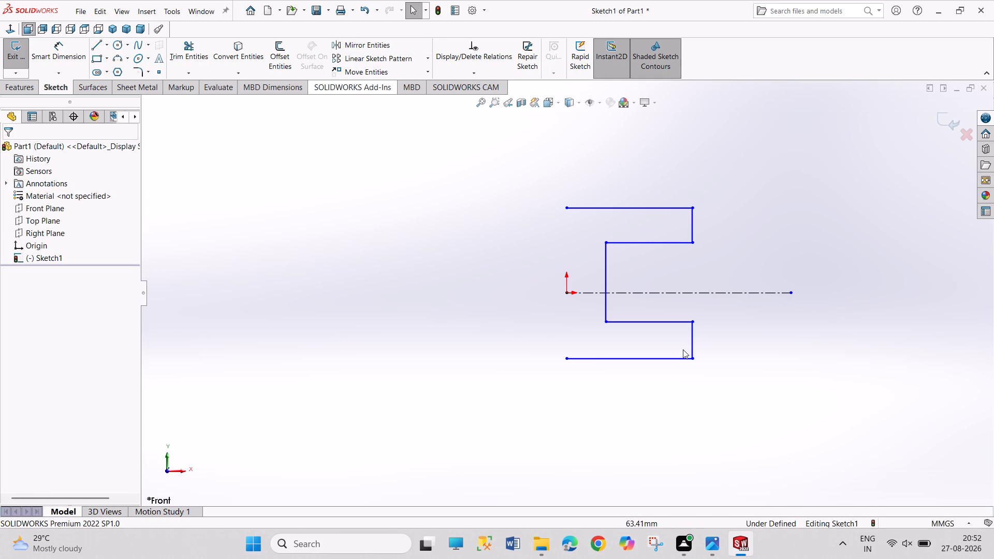
Move the lower outer line nearer the centerline and make the two outer horizontal lines symmetric about the centerline.
drag(666, 359, 665, 348)
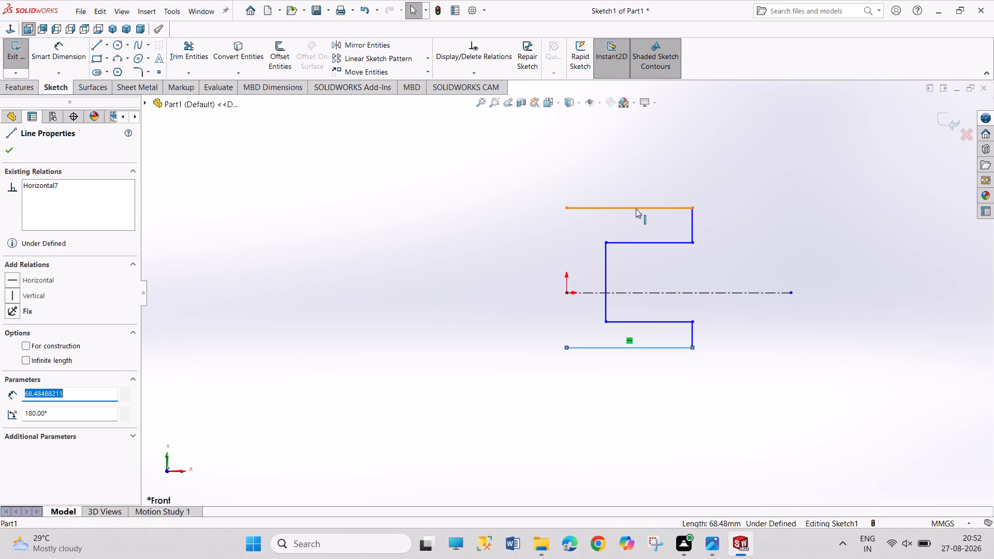
ctrl+click(636, 208)
ctrl+click(653, 242)
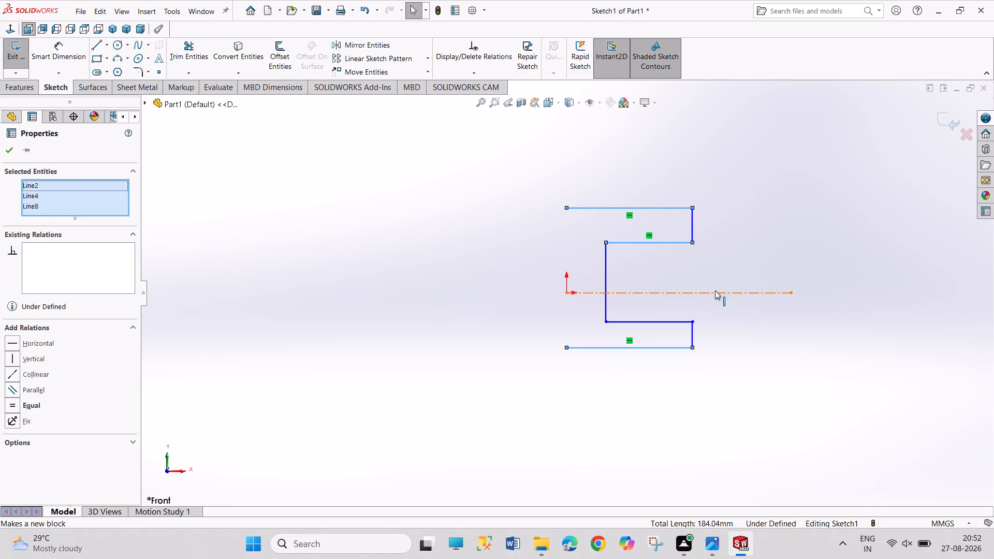
click(727, 247)
click(666, 349)
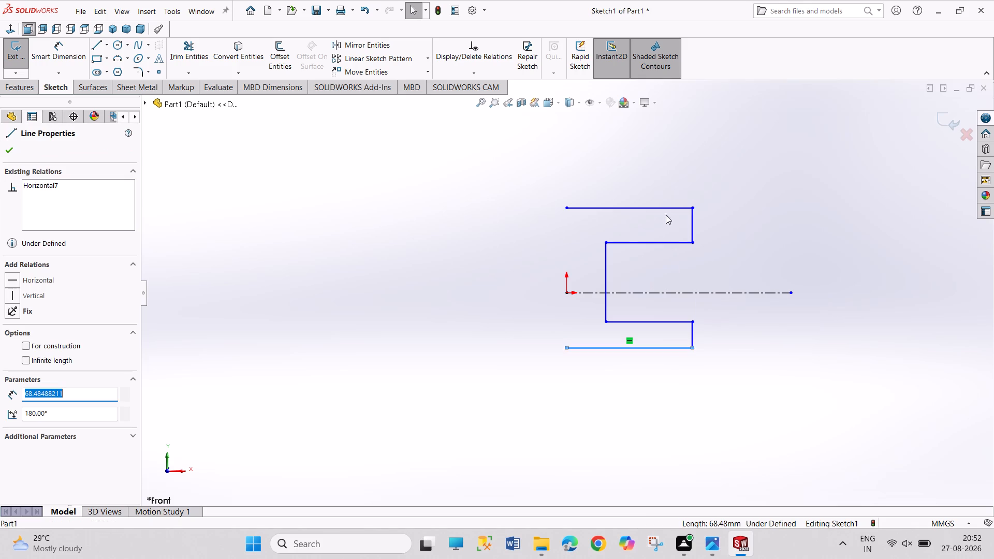
ctrl+click(666, 211)
ctrl+click(686, 291)
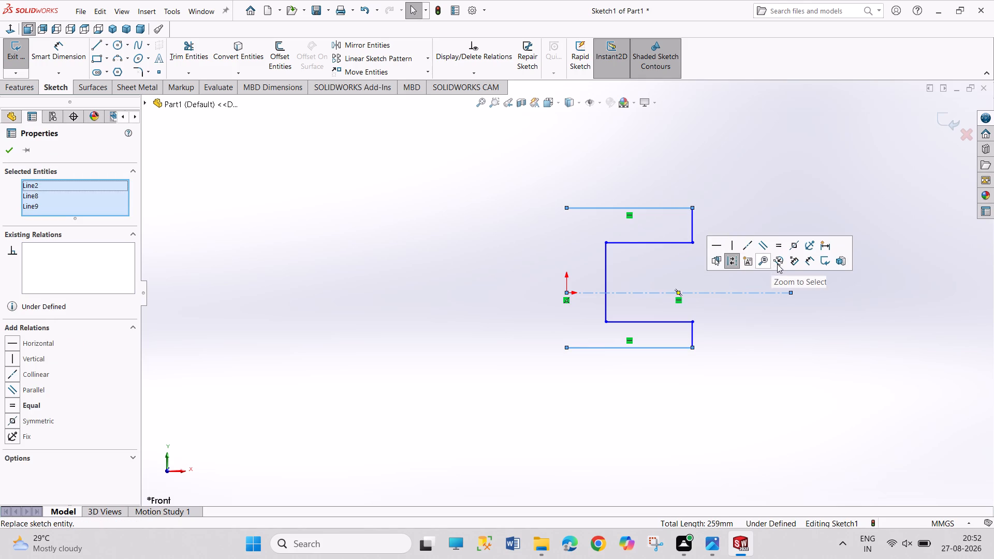
click(793, 249)
click(739, 183)
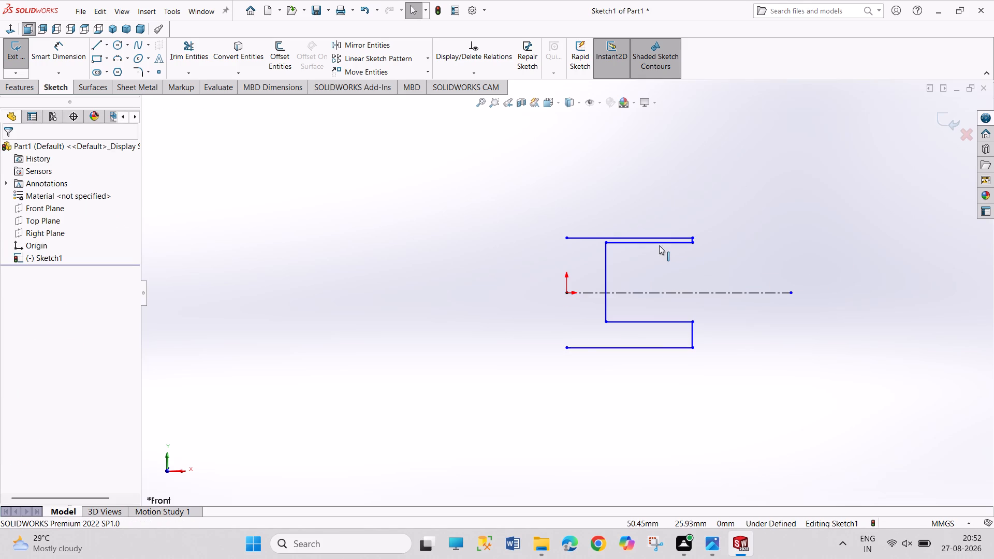
Make the slot's two inner horizontal lines symmetric about the centerline.
click(659, 244)
ctrl+click(663, 322)
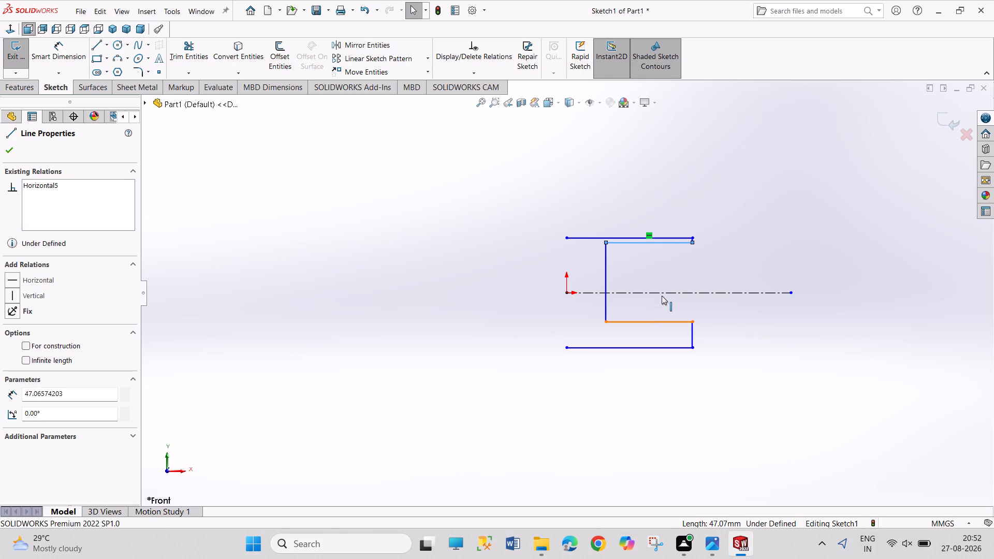
ctrl+click(662, 296)
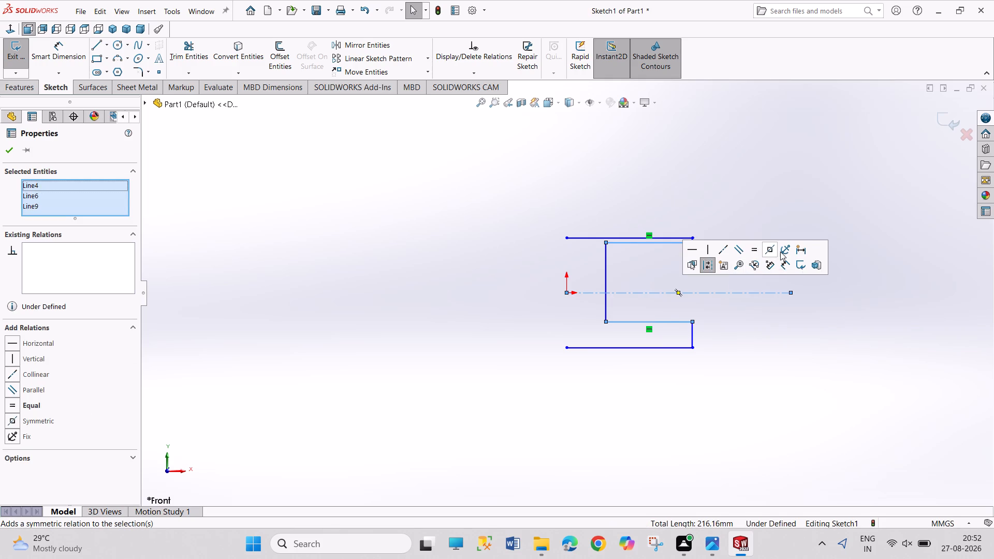
click(767, 252)
click(759, 205)
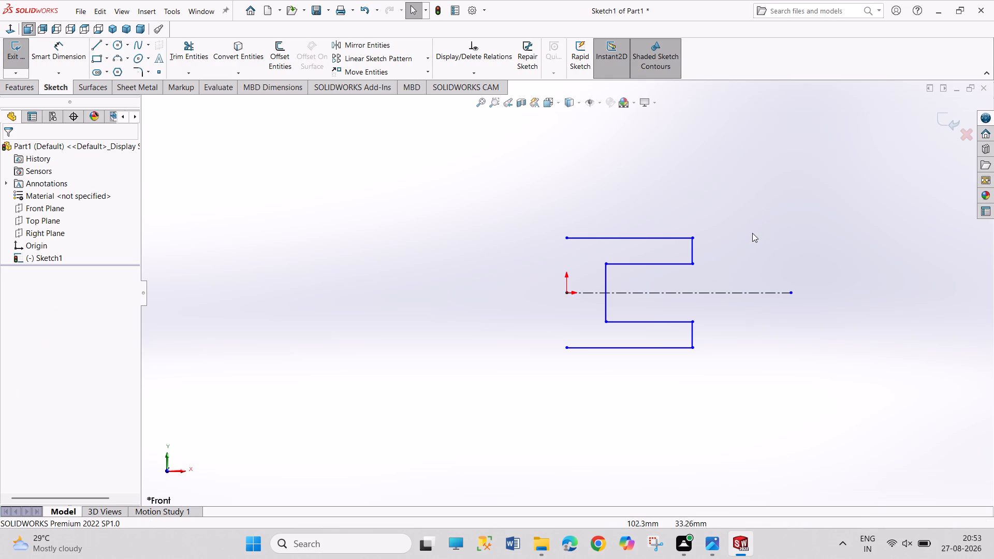
click(683, 264)
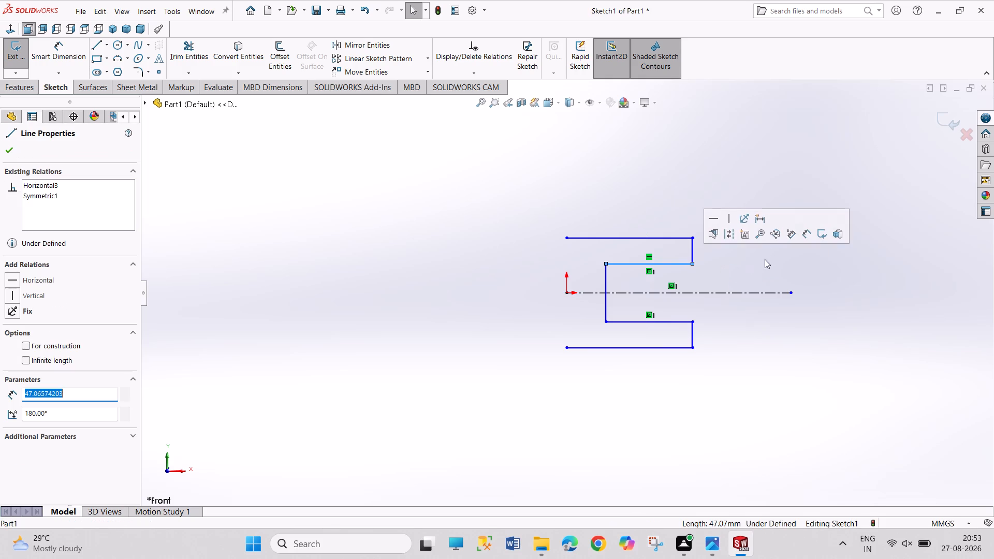
click(772, 339)
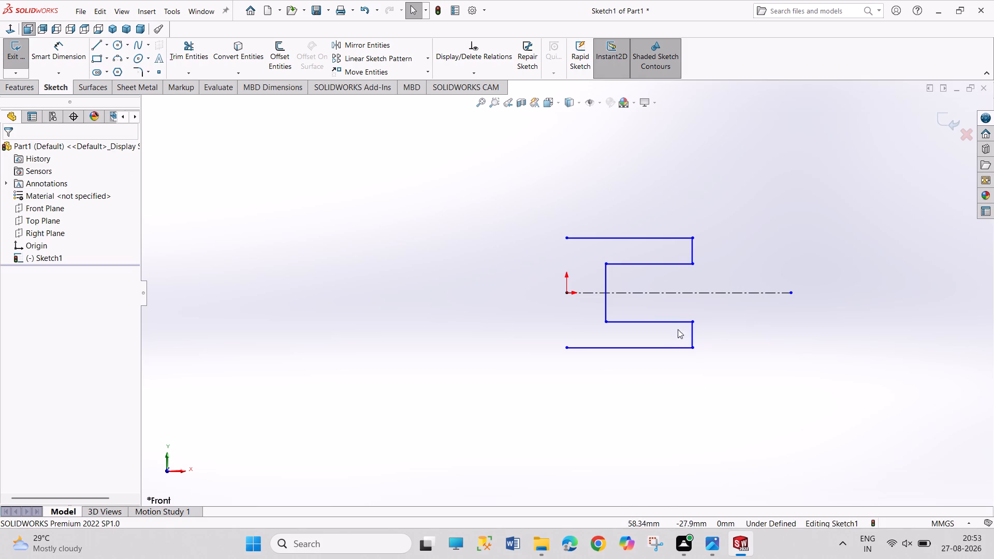
Make the short vertical end lines of the two fork arms collinear.
click(694, 332)
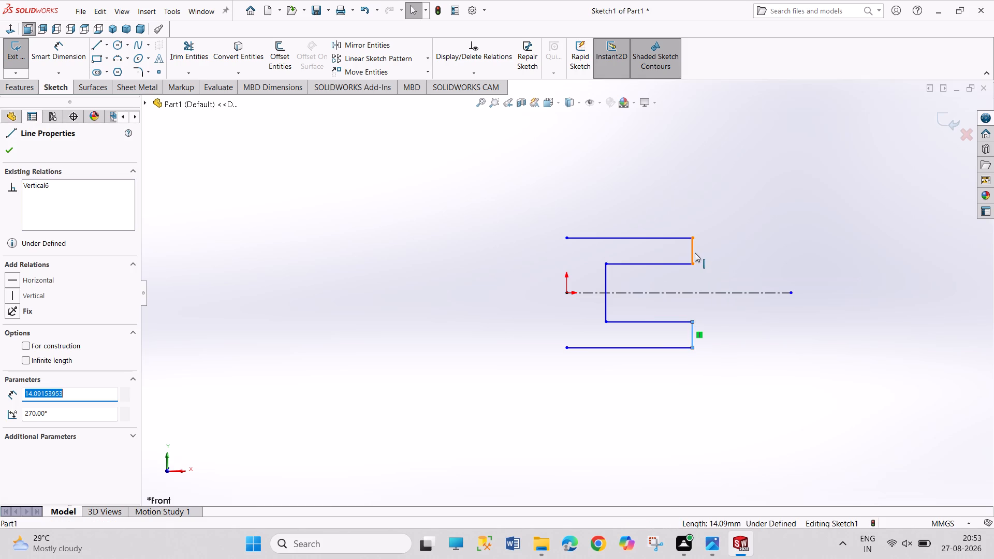
ctrl+click(695, 253)
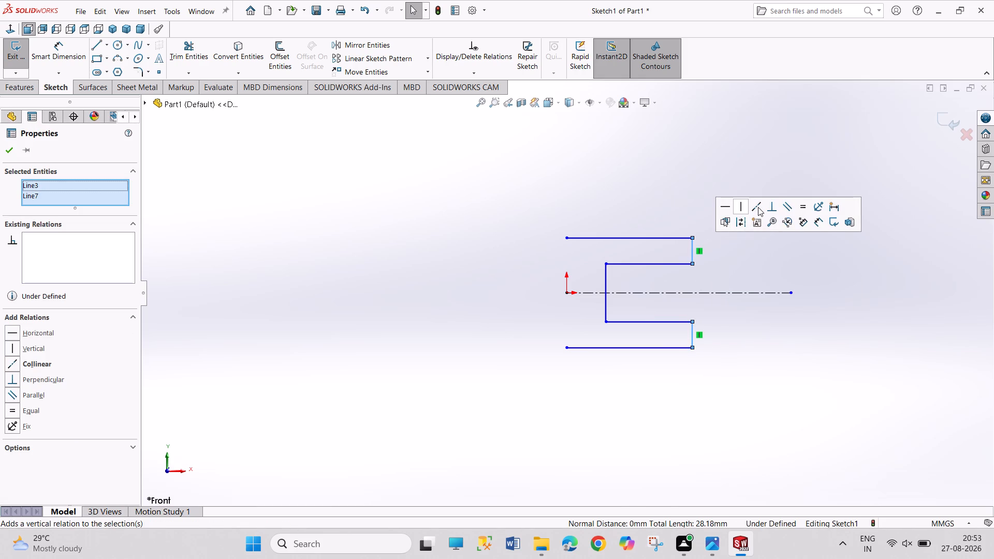
click(758, 207)
click(786, 367)
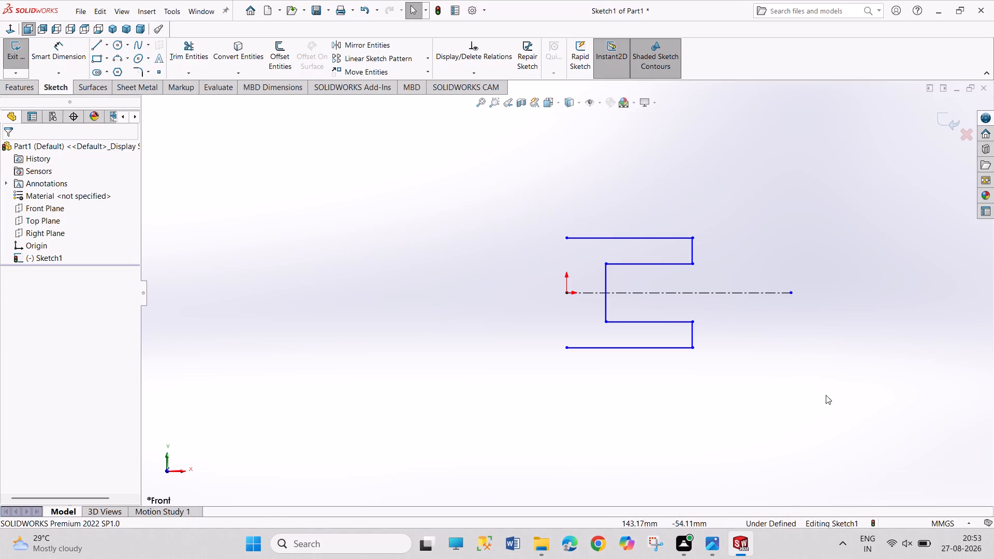
Switch to Photos and compare the block's dimensioned views with the crosshead assembly drawing.
click(719, 540)
key(Right)
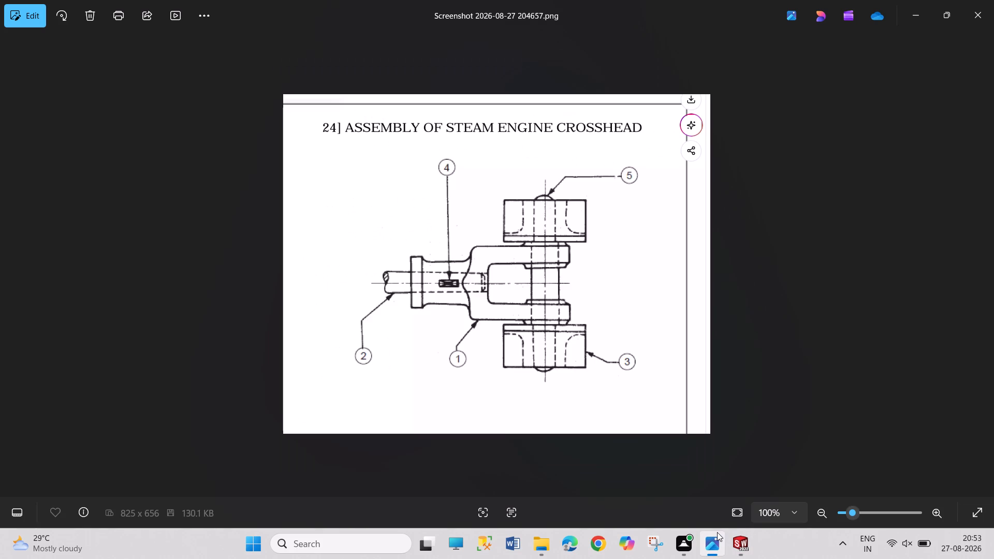
key(Left)
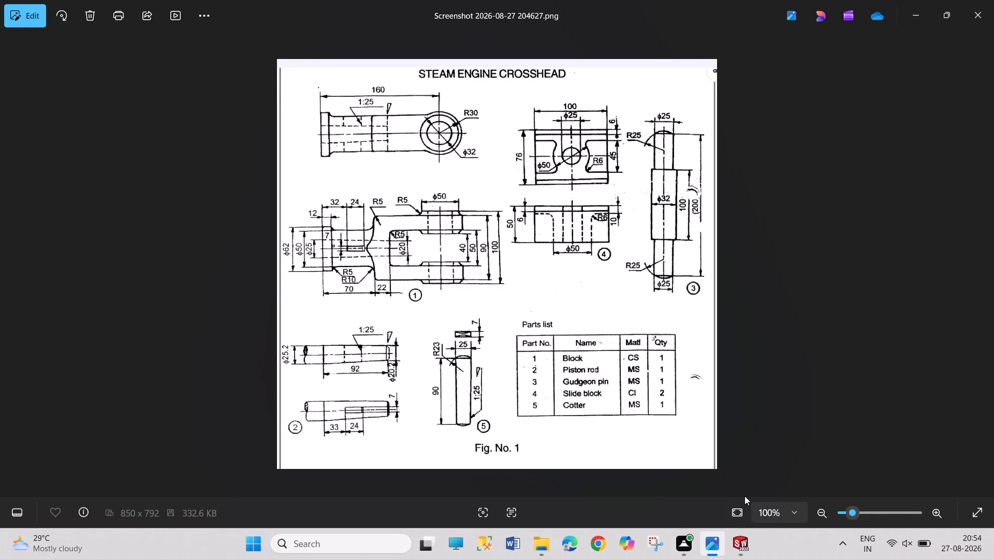
key(Right)
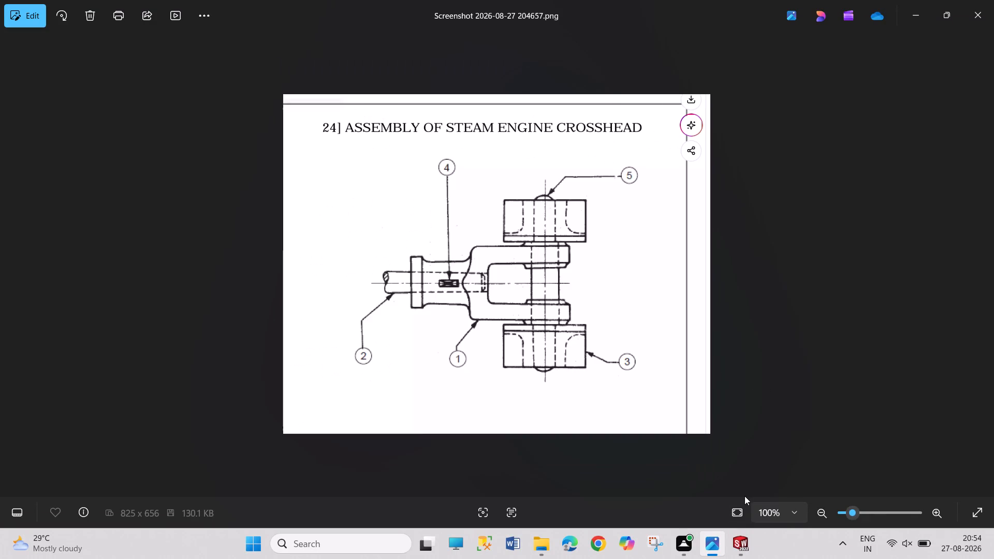
Return to SOLIDWORKS and close the fork profile with a vertical line joining the open ends of the two outer horizontal lines.
key(Left)
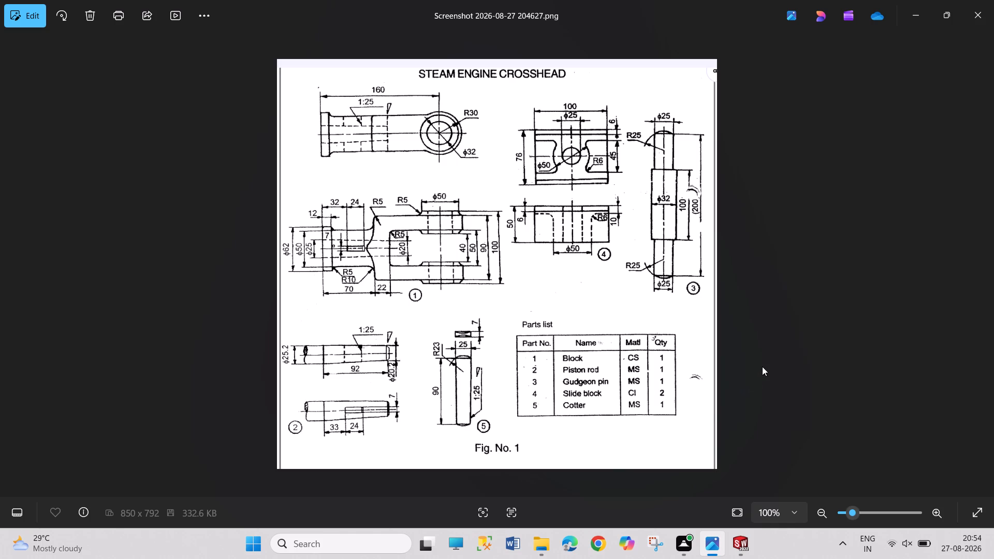
click(747, 541)
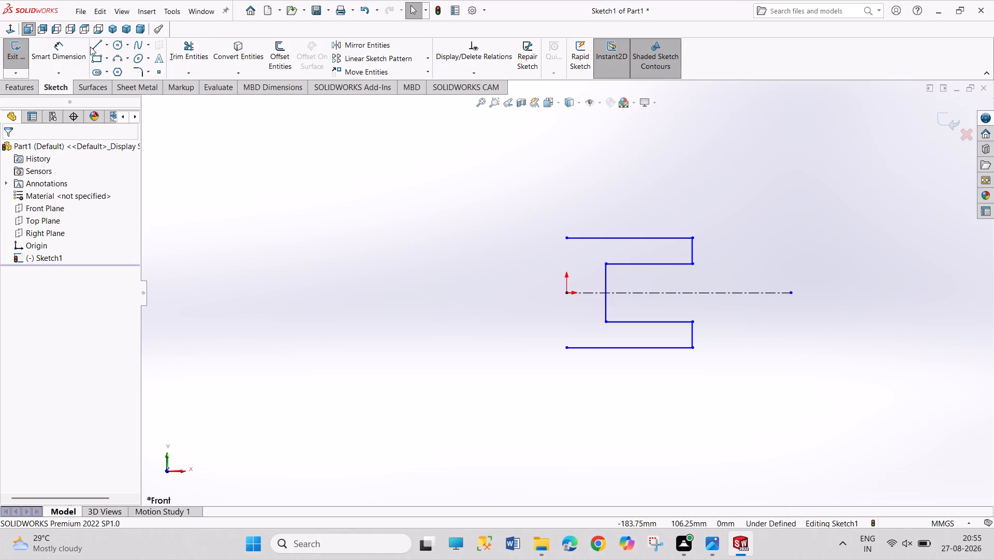
click(92, 47)
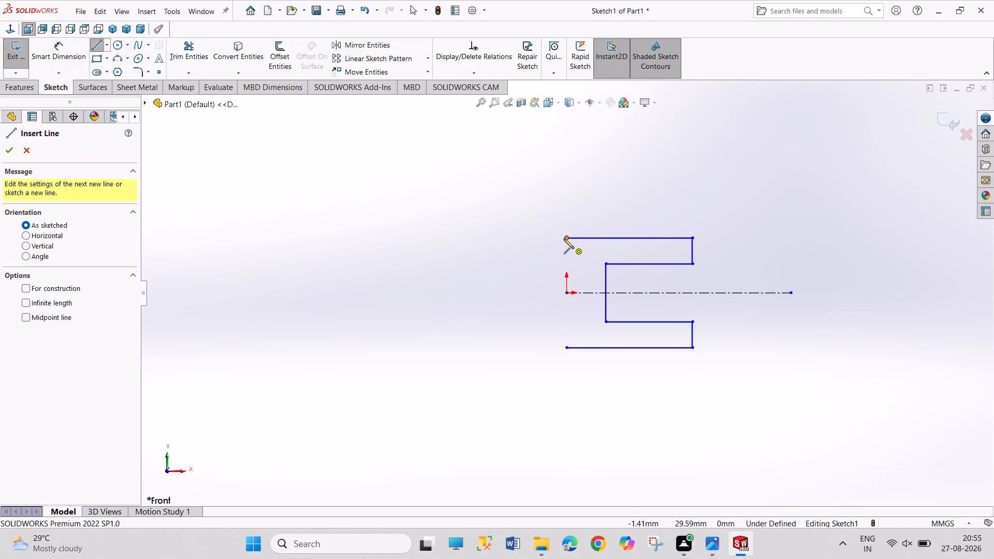
click(564, 239)
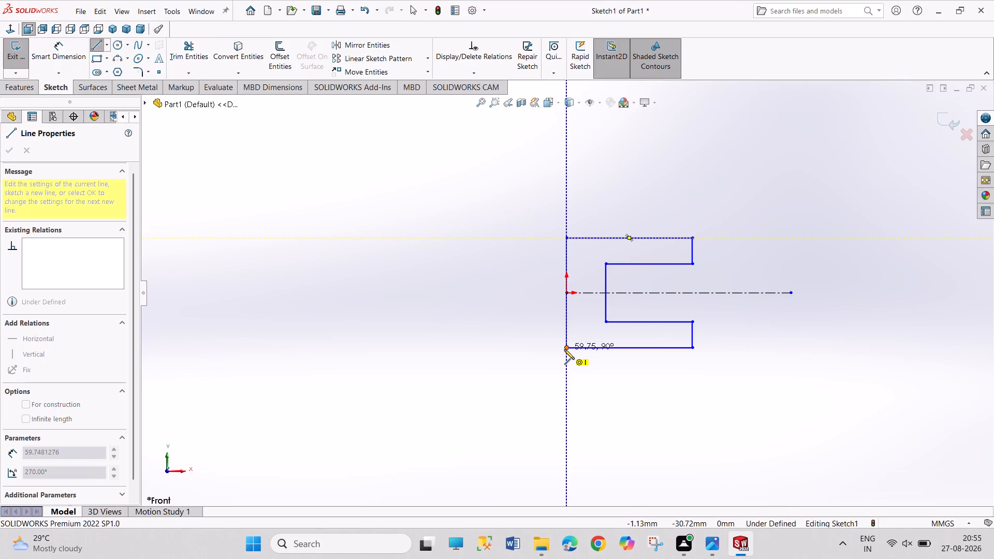
click(564, 349)
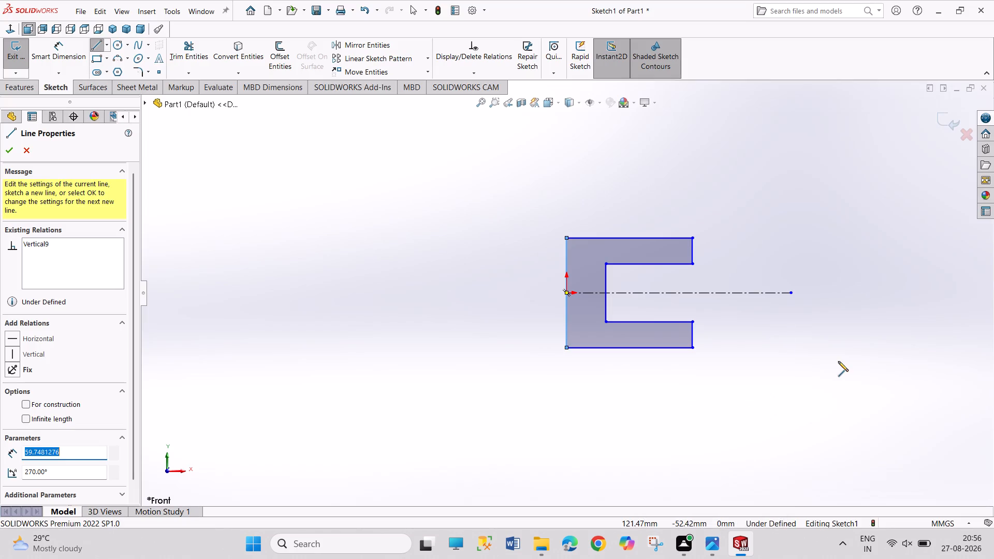
Dimension the distance between the slot's two inner horizontal lines as 50 mm.
right_drag(838, 361, 794, 219)
right_drag(814, 362, 812, 150)
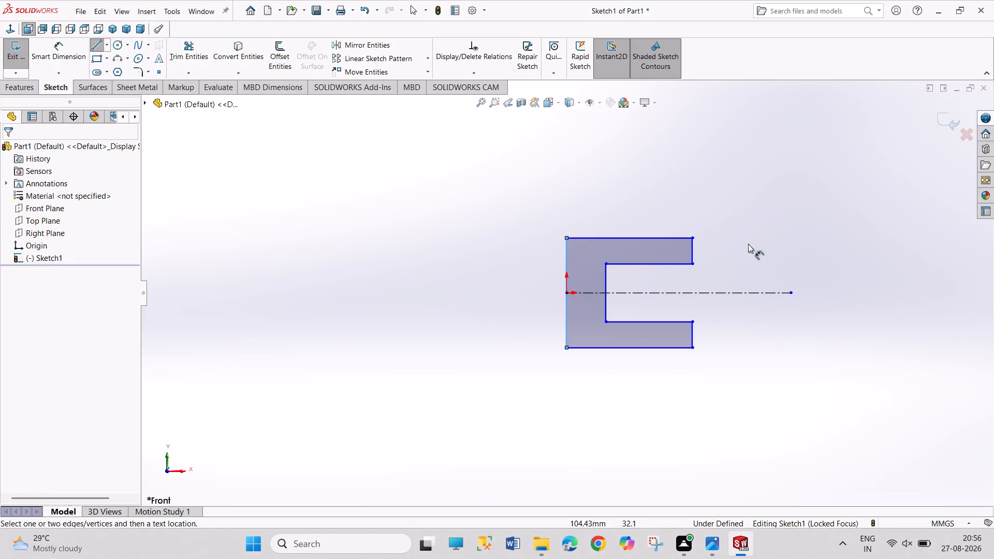
click(668, 264)
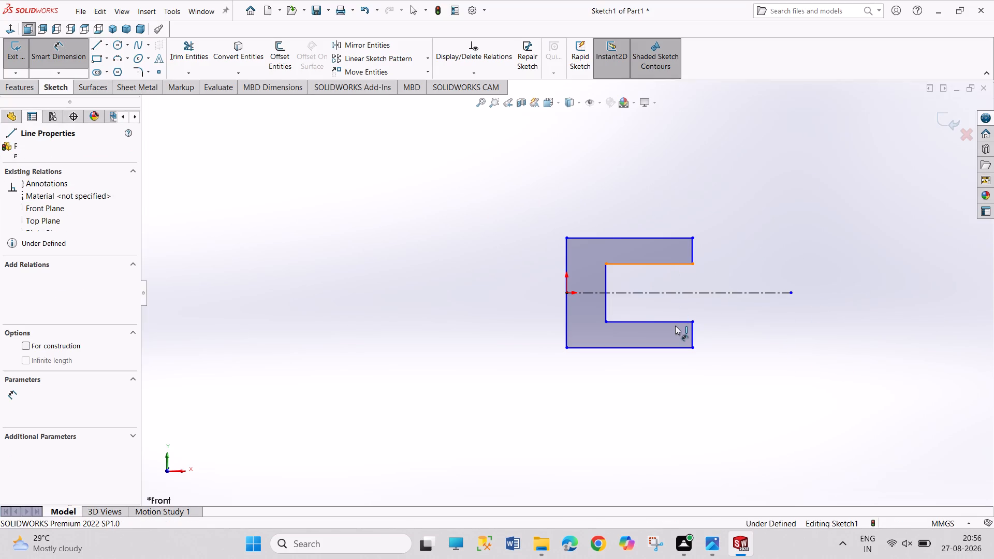
click(674, 321)
click(744, 276)
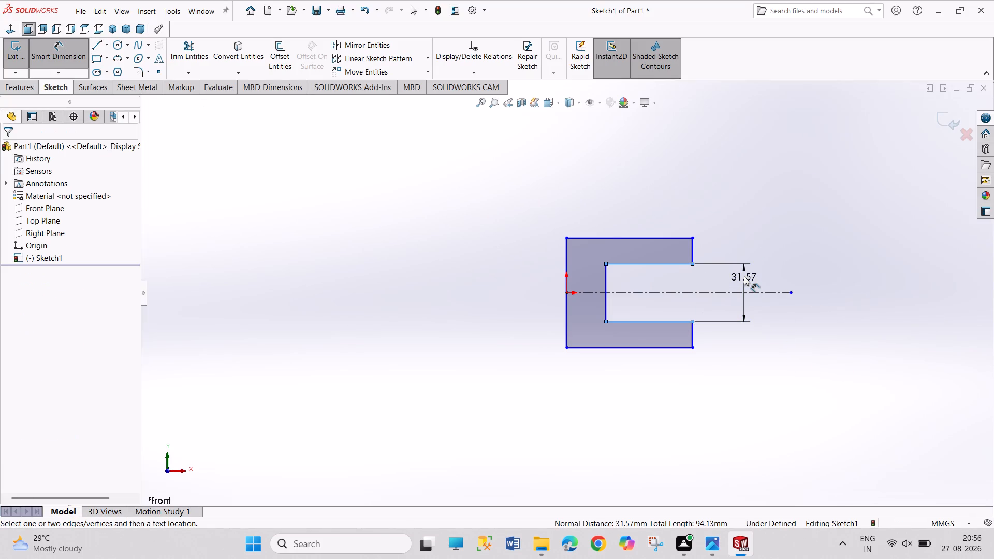
text(50)
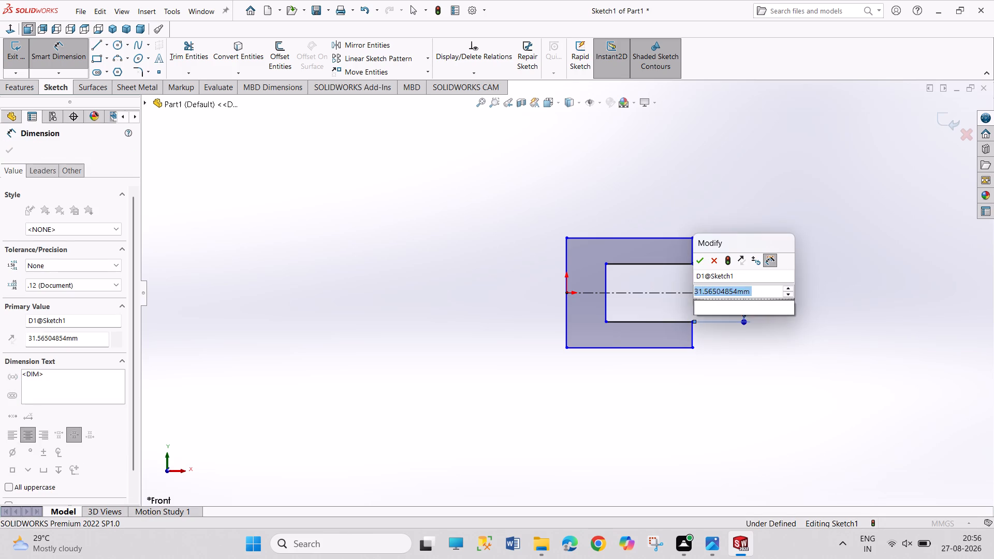
key(Return)
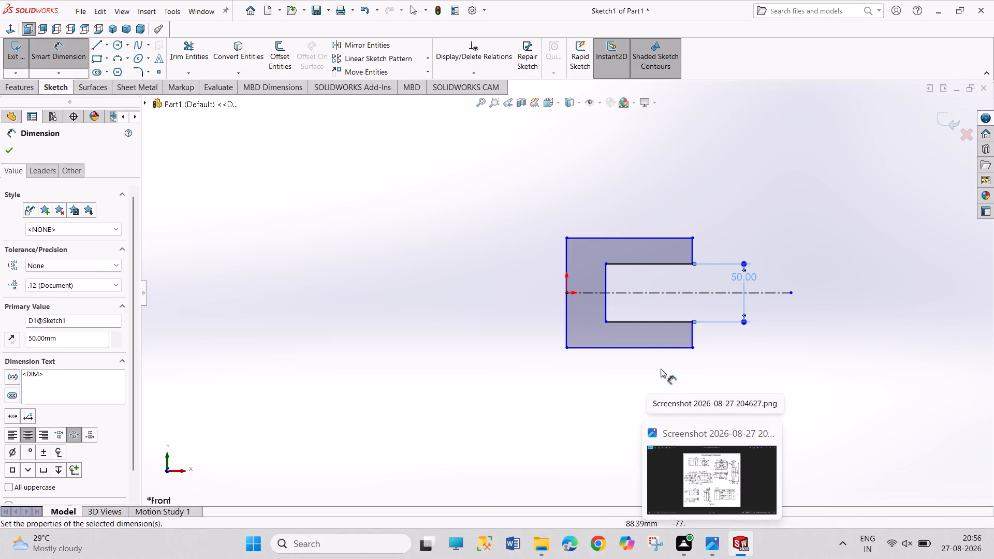
Dimension the overall height between the fork's two outer horizontal lines as 90 mm.
click(654, 348)
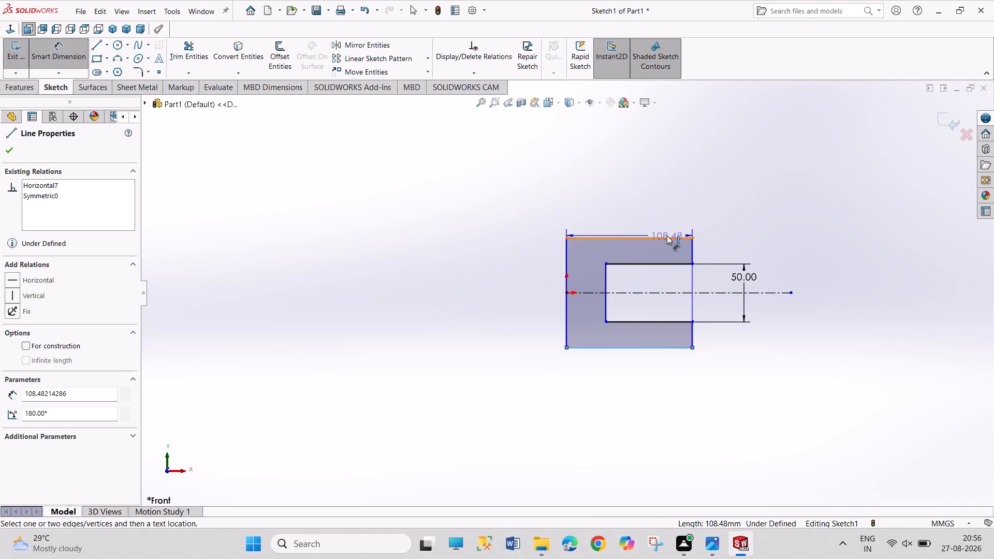
click(667, 237)
click(841, 292)
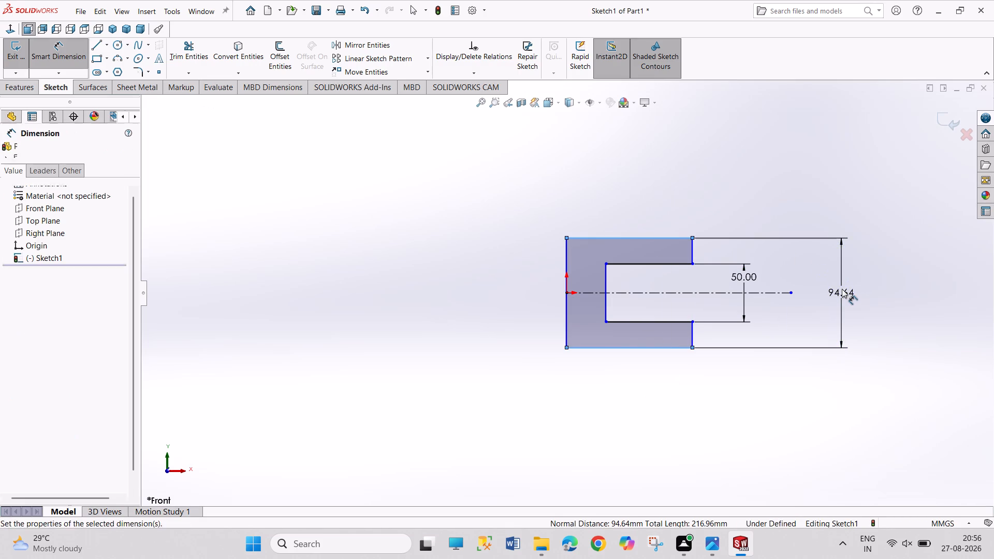
text(90)
key(Return)
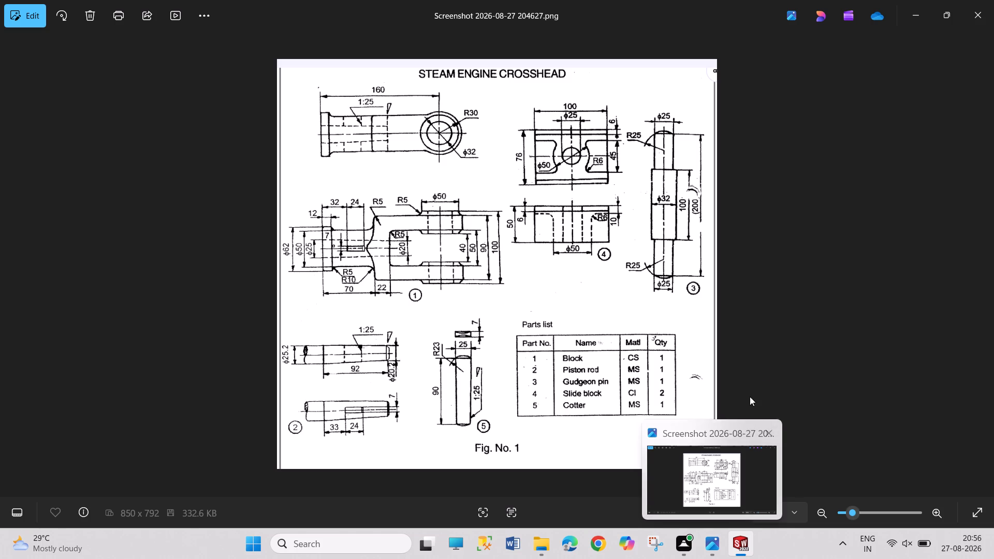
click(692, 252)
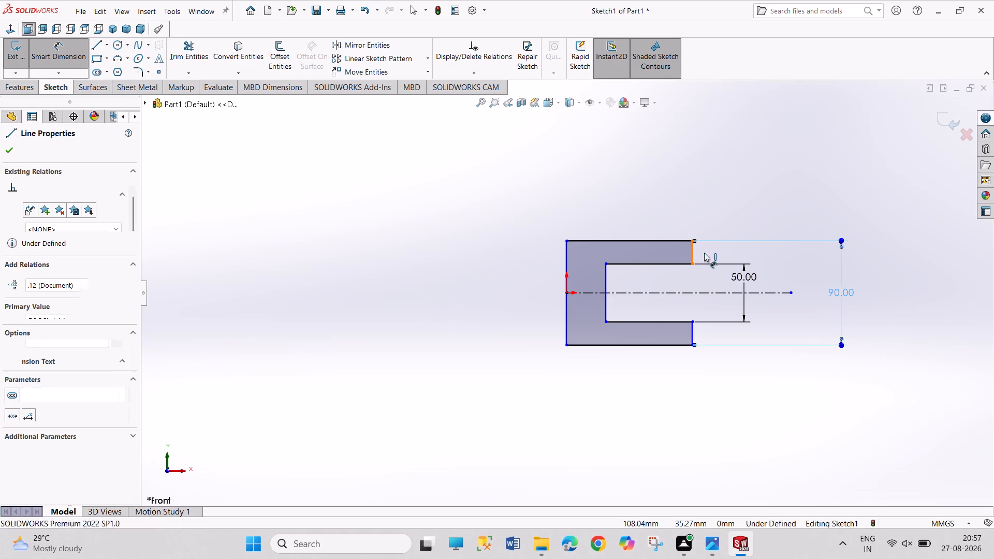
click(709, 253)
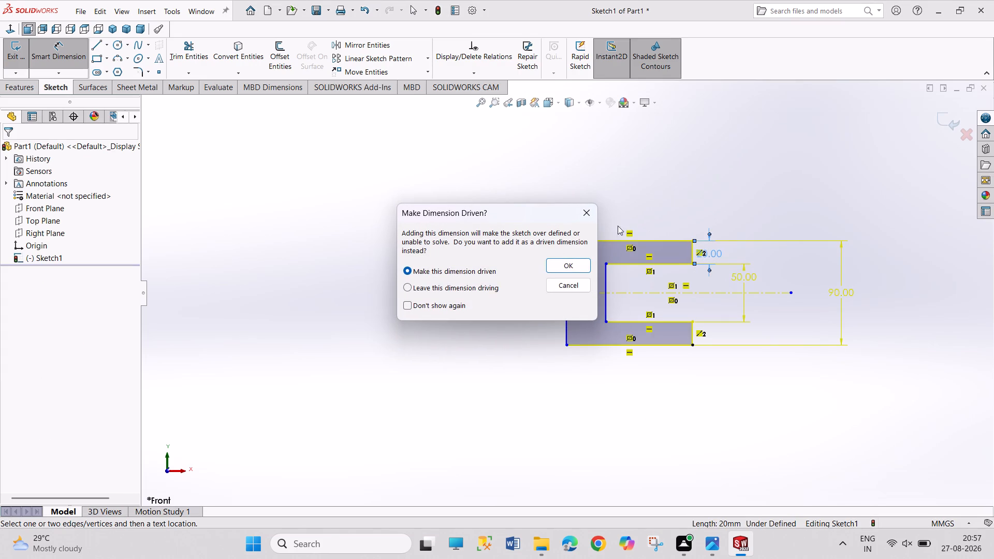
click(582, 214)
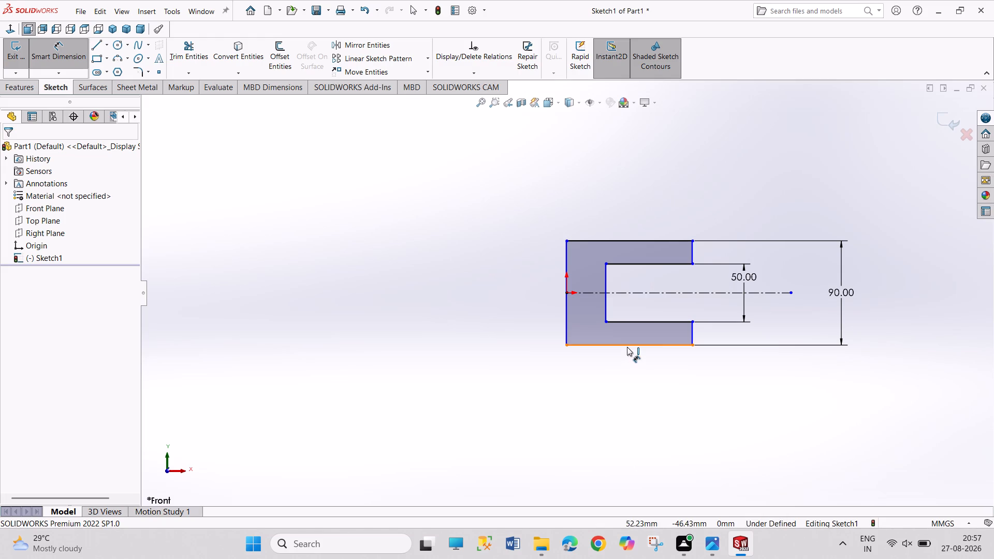
Dimension the length of the fork's lower outer horizontal line as 90 mm.
click(627, 347)
click(629, 387)
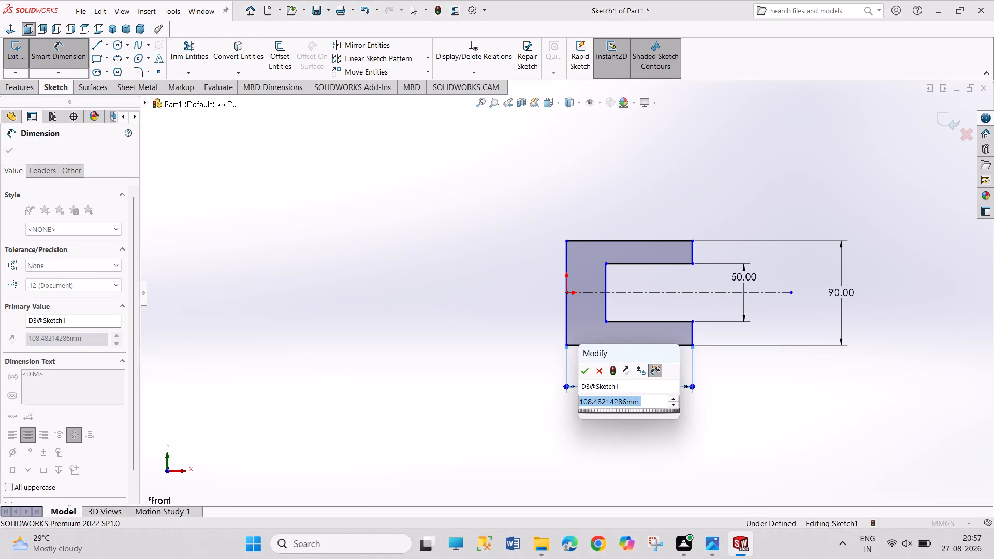
text(90)
key(Return)
right_click(656, 437)
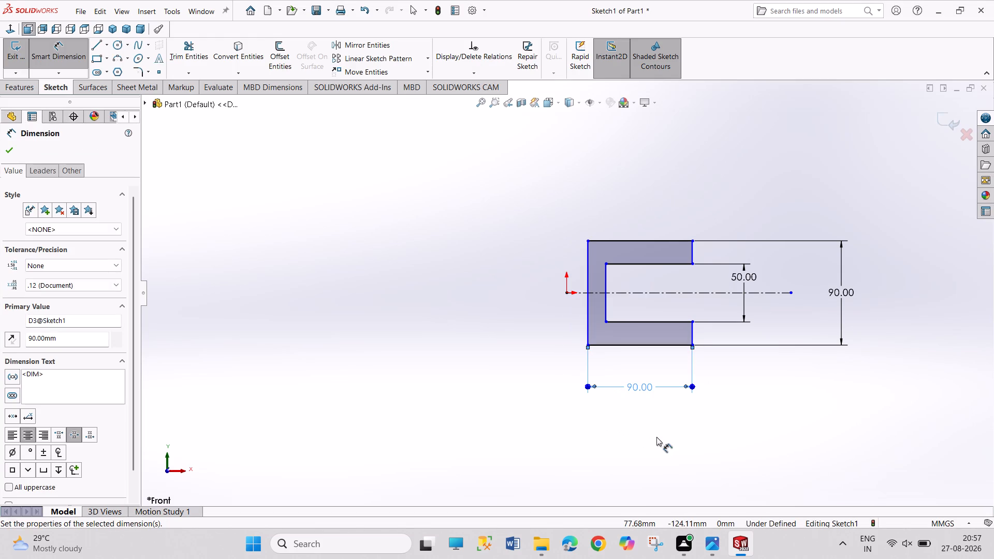
click(679, 475)
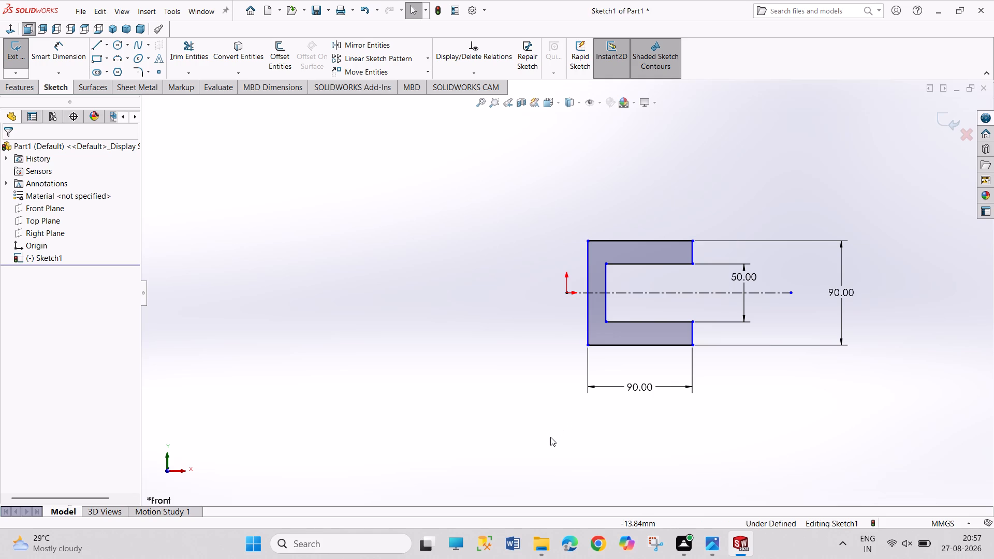
Dimension the web thickness between the outer closing line and the slot's inner vertical line as 22 mm.
right_drag(550, 437, 538, 322)
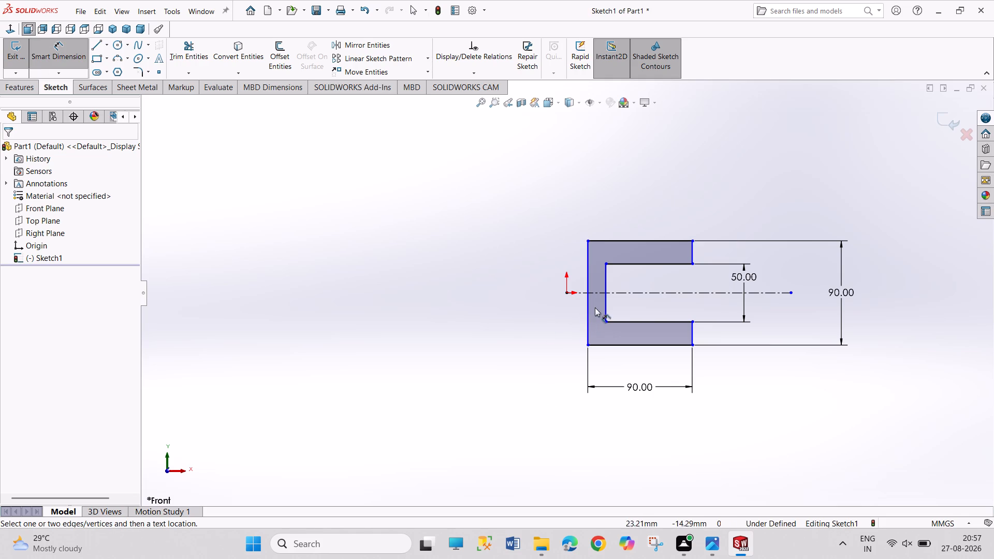
click(588, 310)
click(605, 310)
click(639, 308)
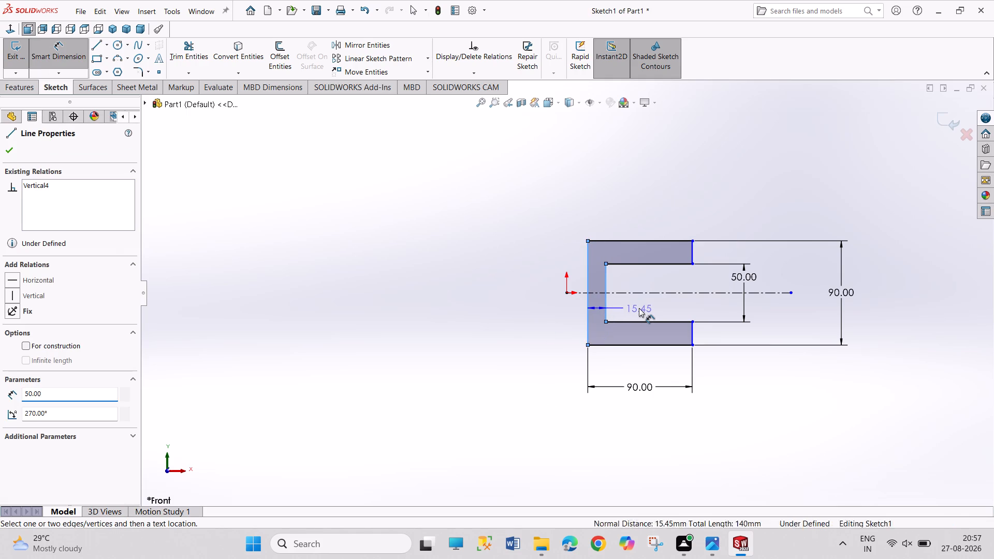
text(22)
key(Return)
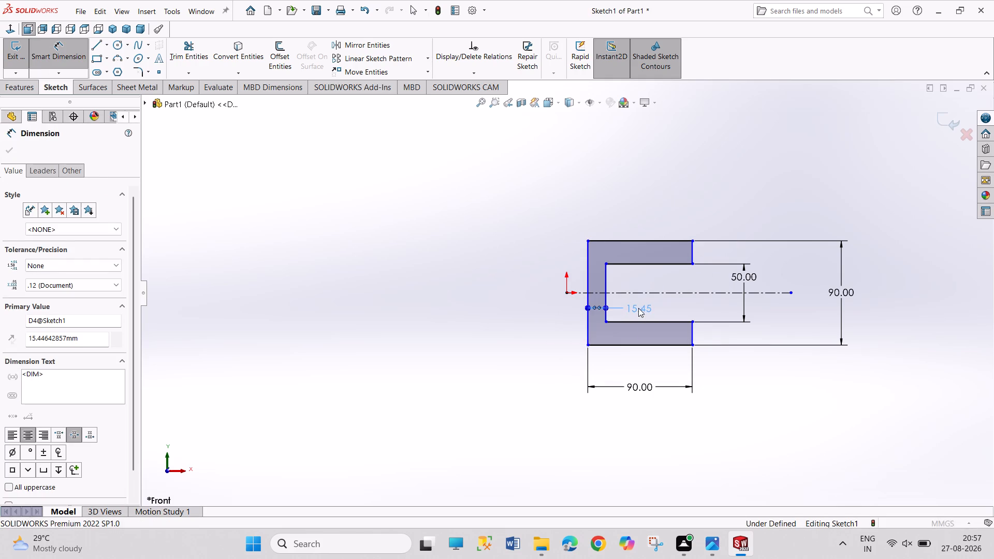
right_click(735, 384)
click(753, 420)
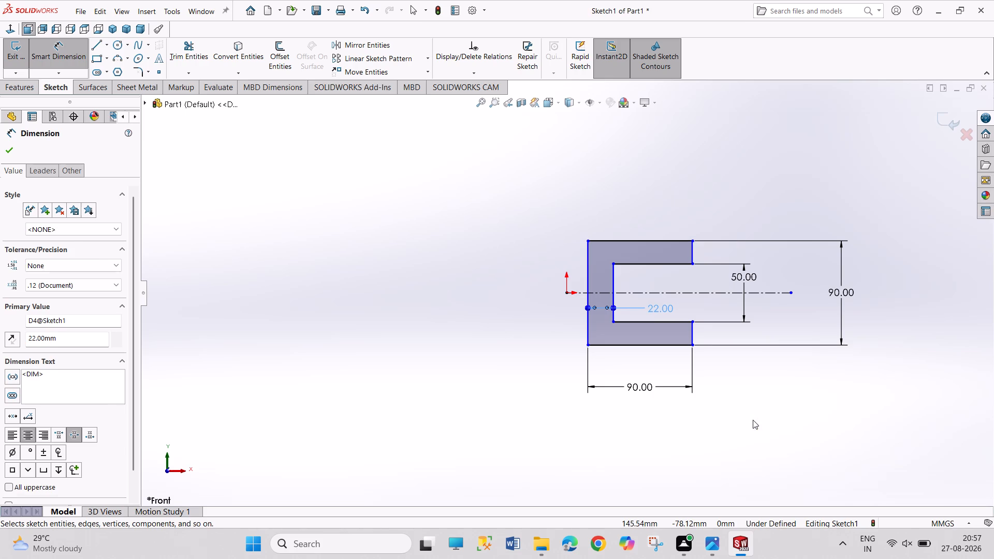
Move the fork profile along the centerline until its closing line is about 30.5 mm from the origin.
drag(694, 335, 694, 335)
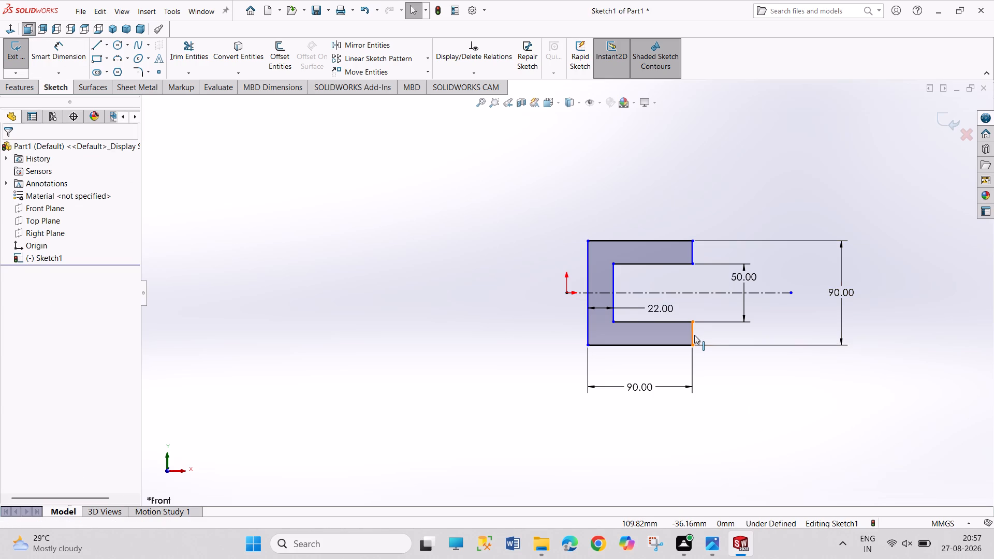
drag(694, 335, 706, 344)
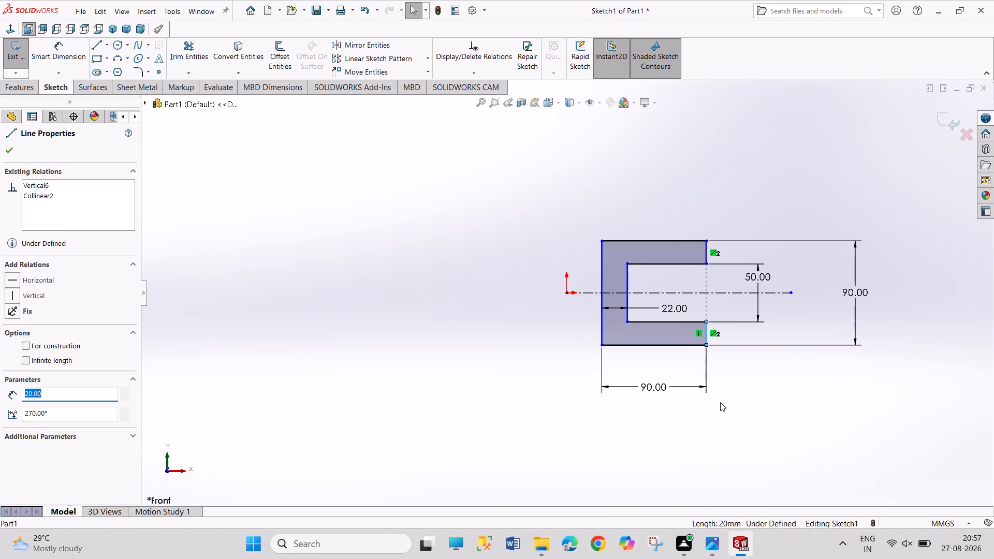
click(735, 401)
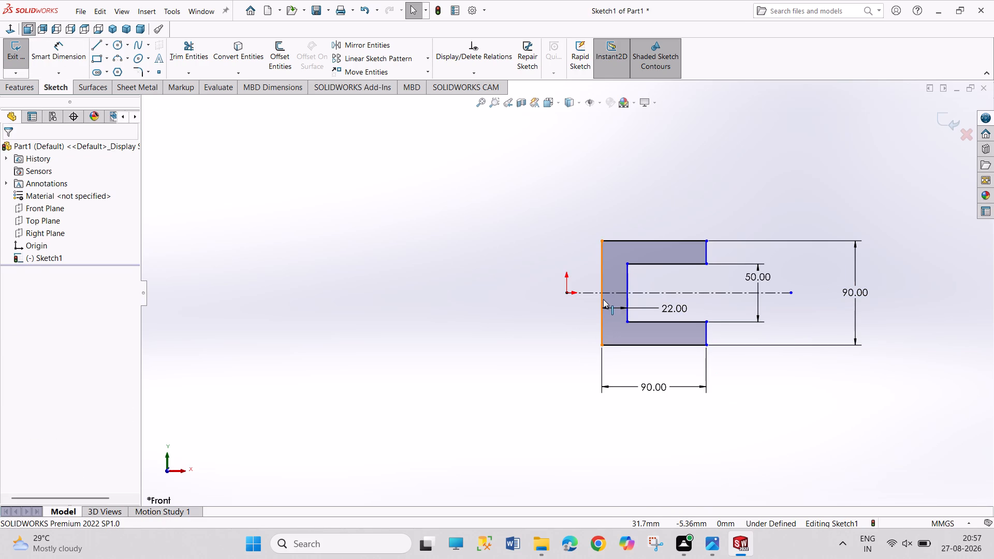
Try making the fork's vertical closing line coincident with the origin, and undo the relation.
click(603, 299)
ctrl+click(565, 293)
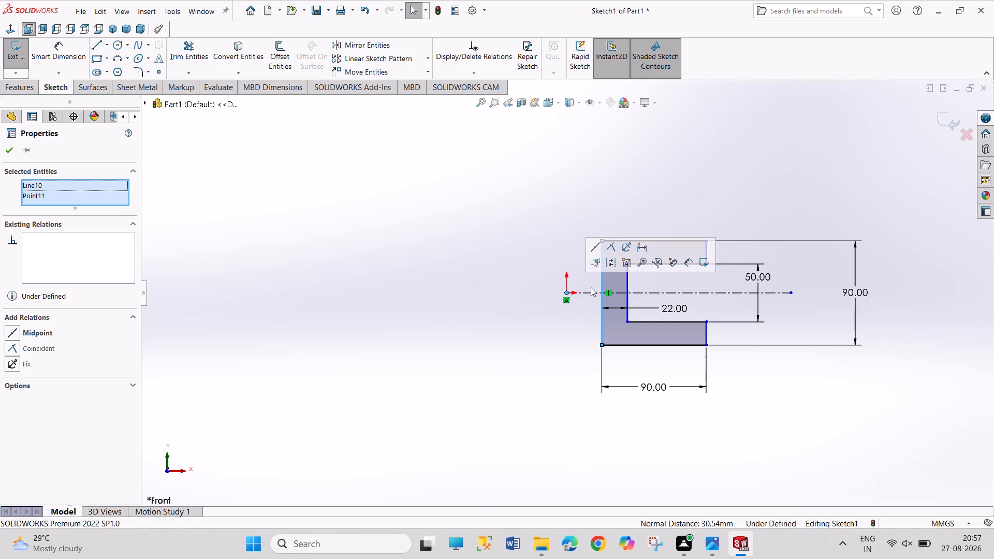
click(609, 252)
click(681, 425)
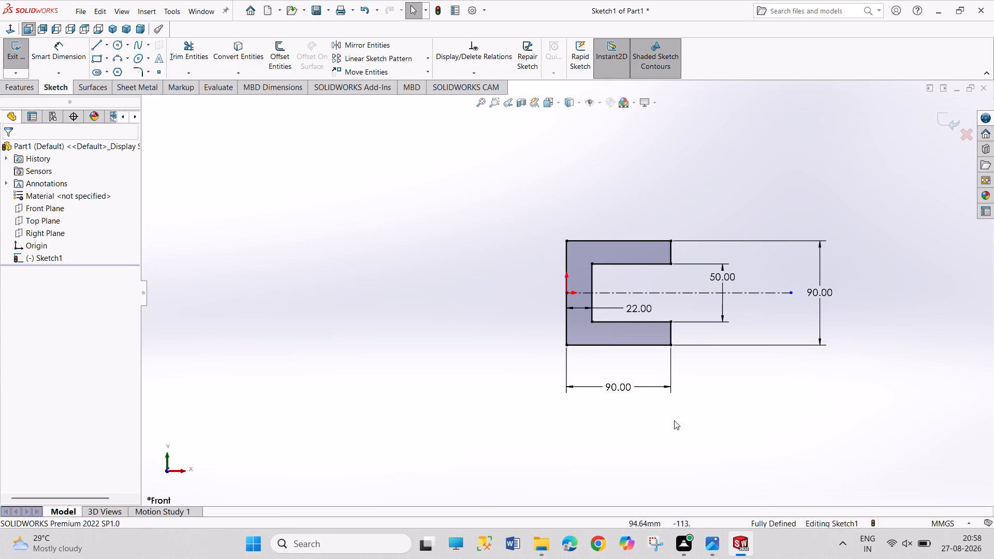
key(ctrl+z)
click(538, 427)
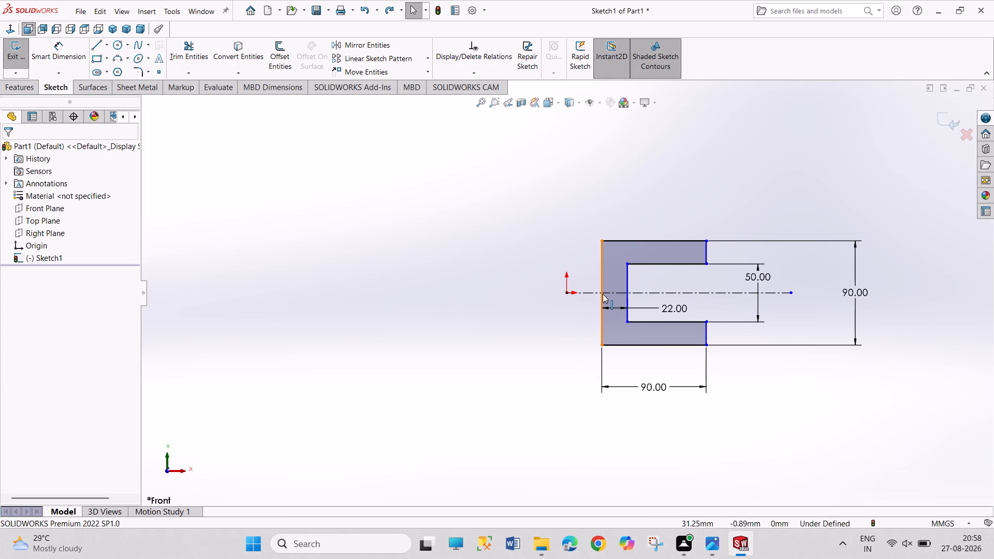
Make the midpoint of the fork's vertical closing line coincident with the origin.
click(603, 294)
ctrl+click(568, 295)
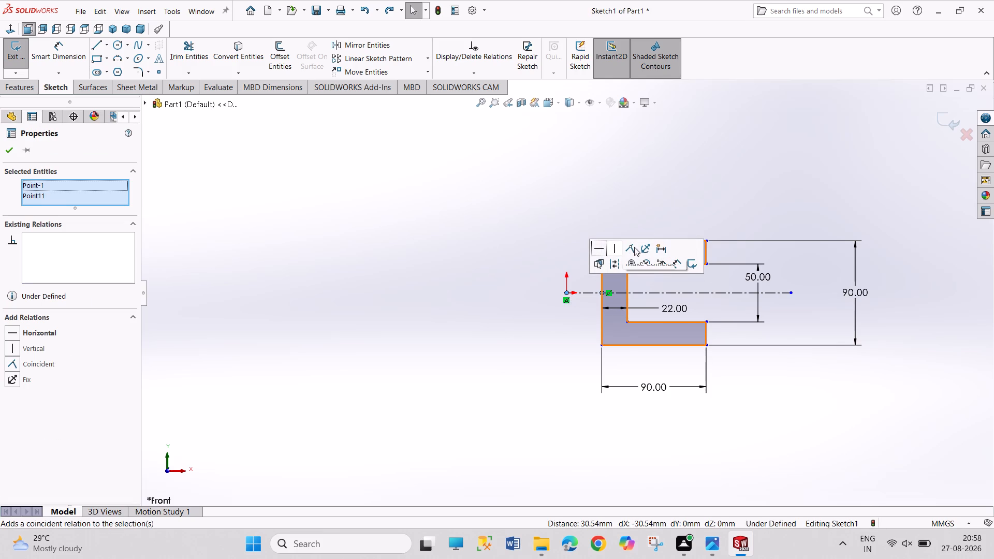
click(633, 249)
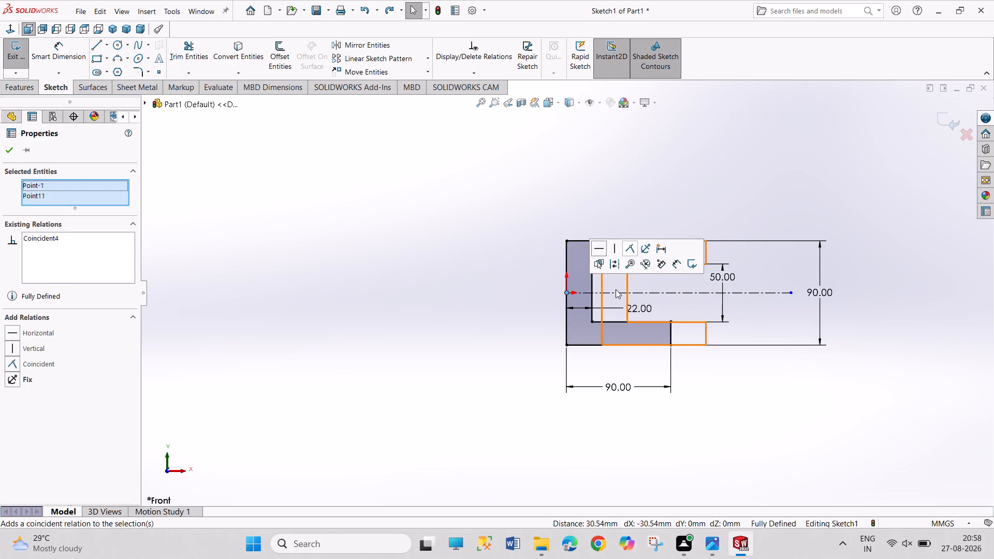
click(539, 431)
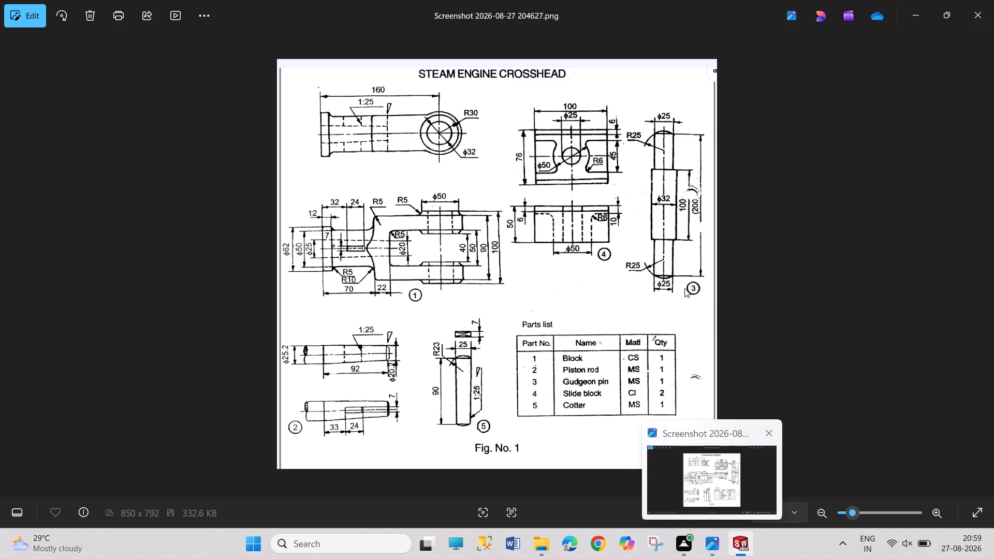
Exit the completed fork profile sketch.
click(16, 46)
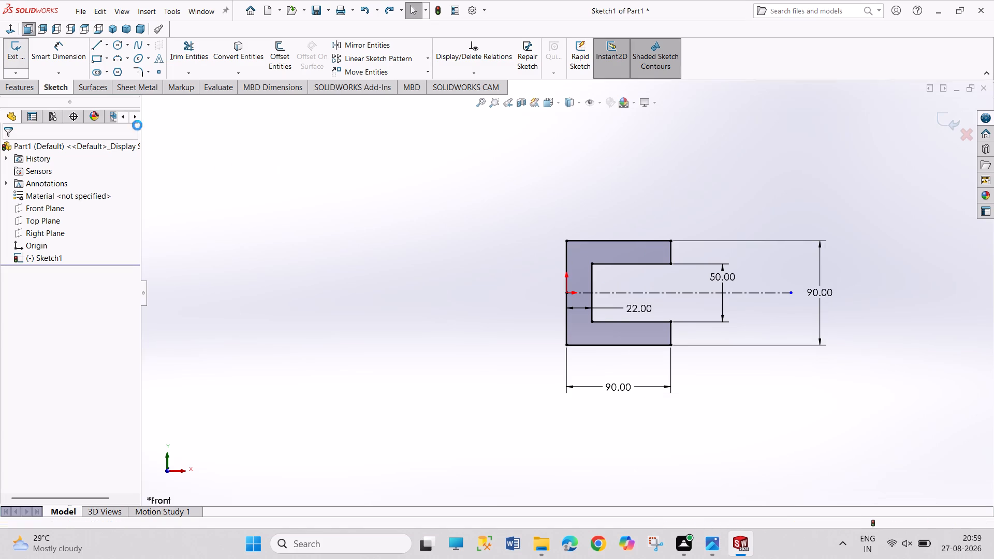
middle_drag(488, 240, 462, 315)
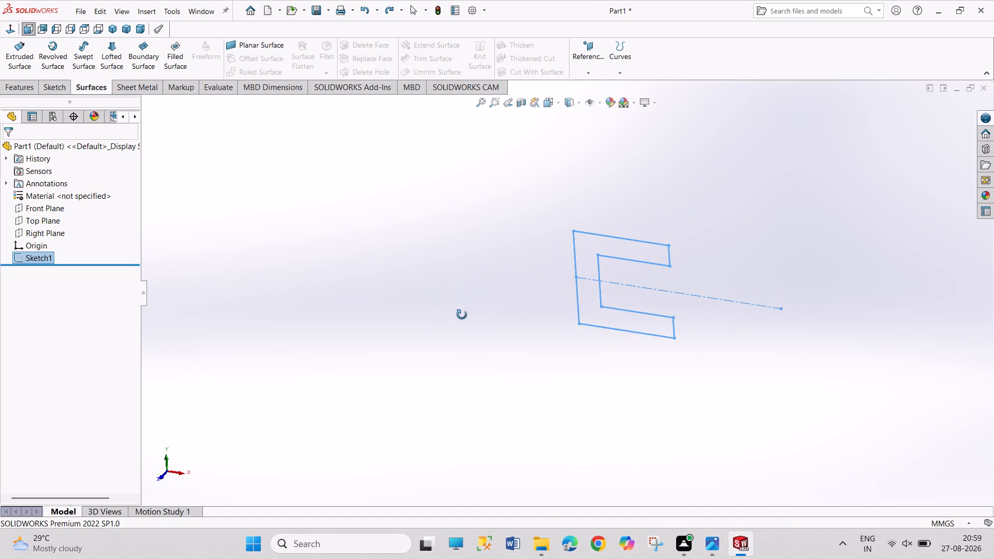
Extrude the fork profile sketch as a solid boss with a Mid Plane depth of 32 mm.
middle_drag(462, 315, 471, 334)
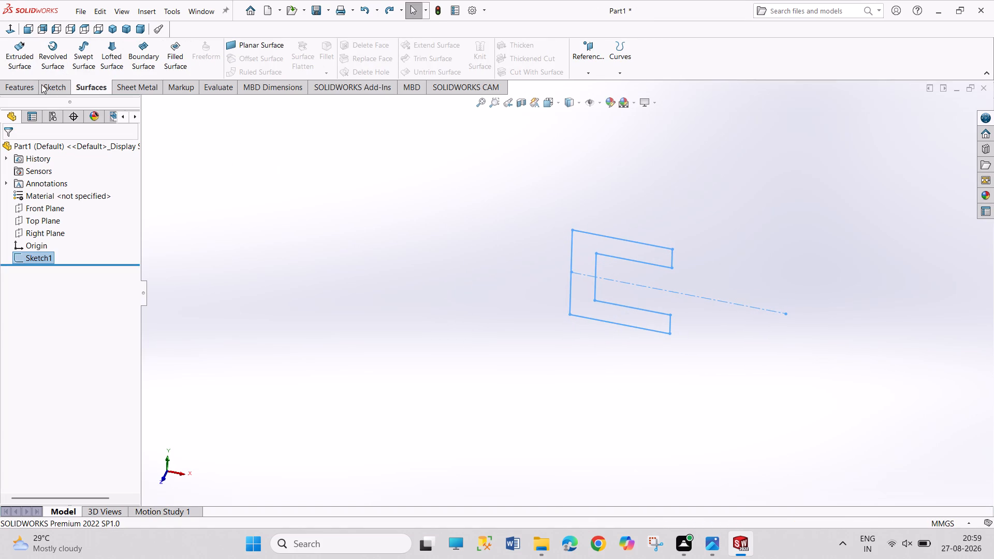
click(26, 87)
click(14, 62)
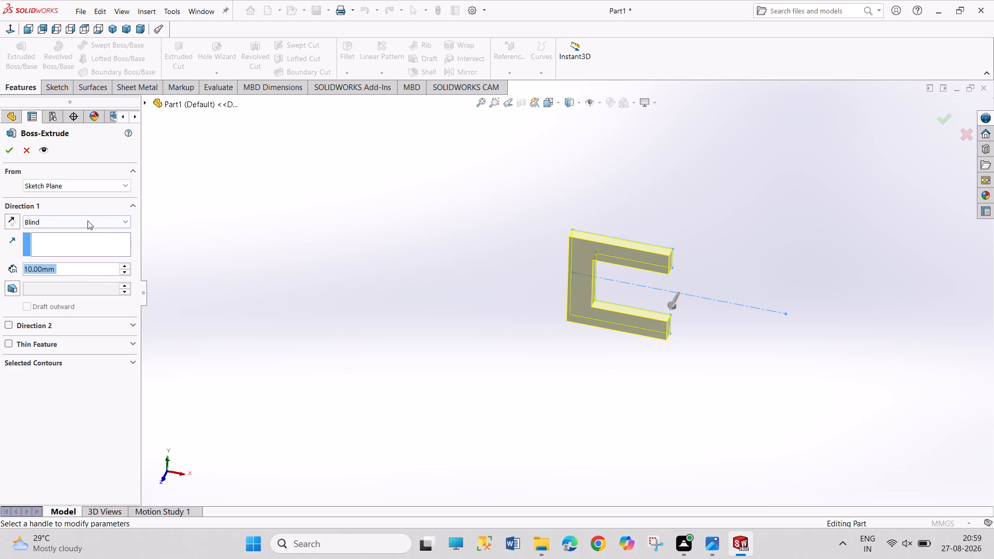
click(87, 219)
click(105, 280)
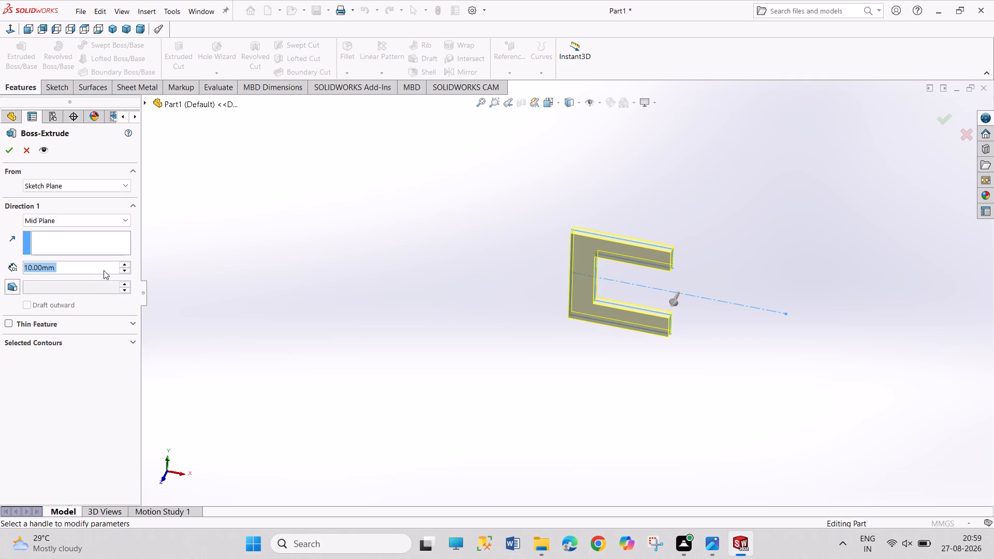
text(32)
key(Return)
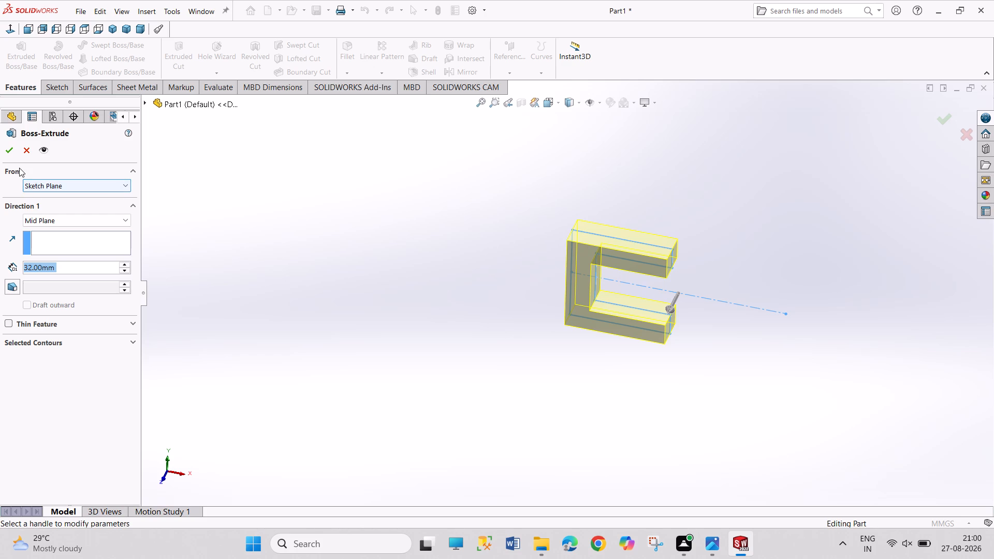
click(11, 152)
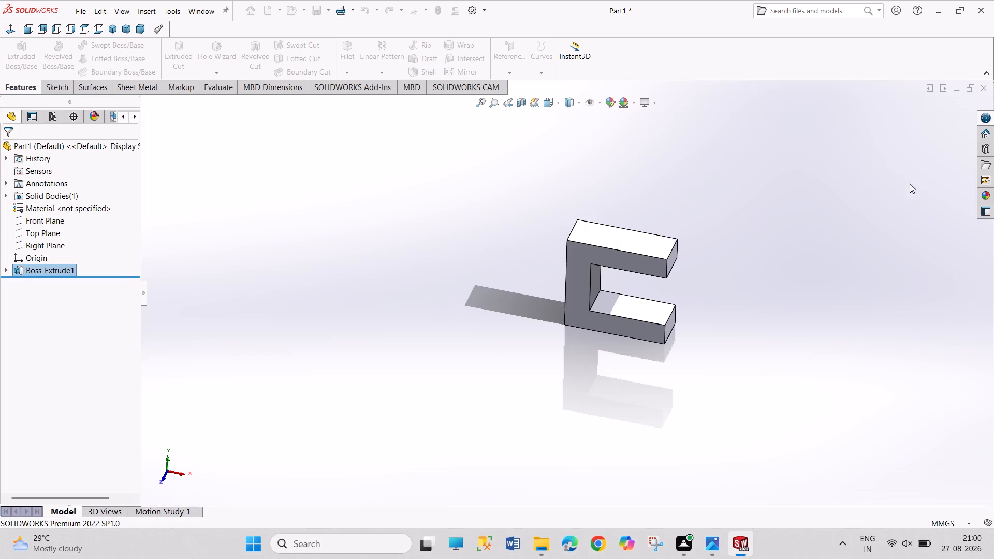
Switch to the crosshead reference drawings in Photos to check the block's dimensions, and compare them with the extruded fork in SOLIDWORKS.
click(715, 547)
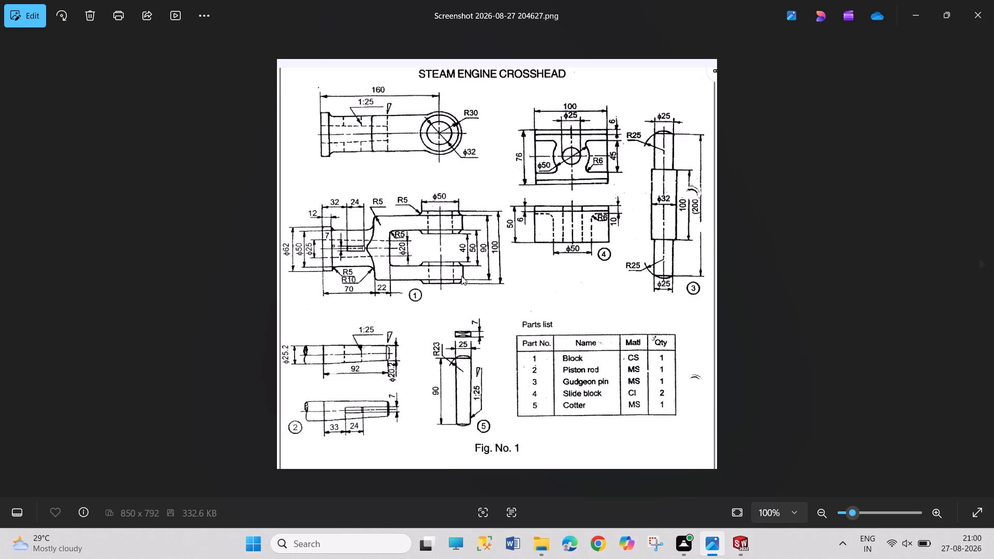
key(Right)
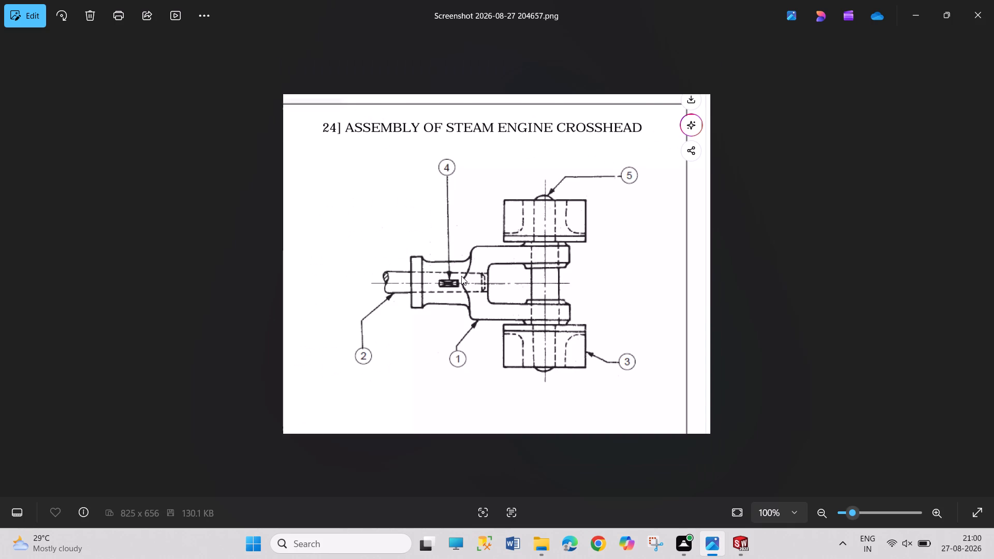
key(Left)
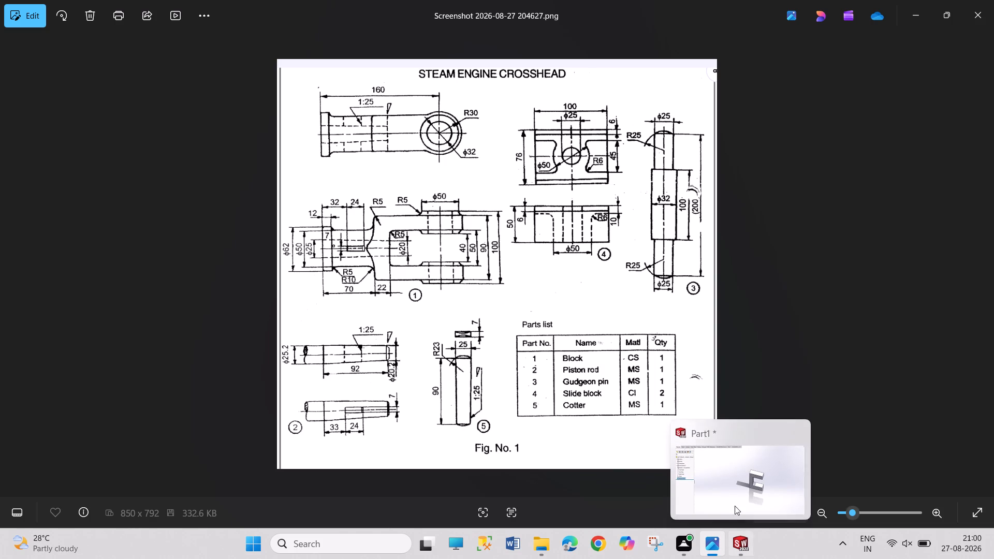
click(729, 487)
scroll(686, 444, up, 1)
middle_drag(686, 444, 653, 434)
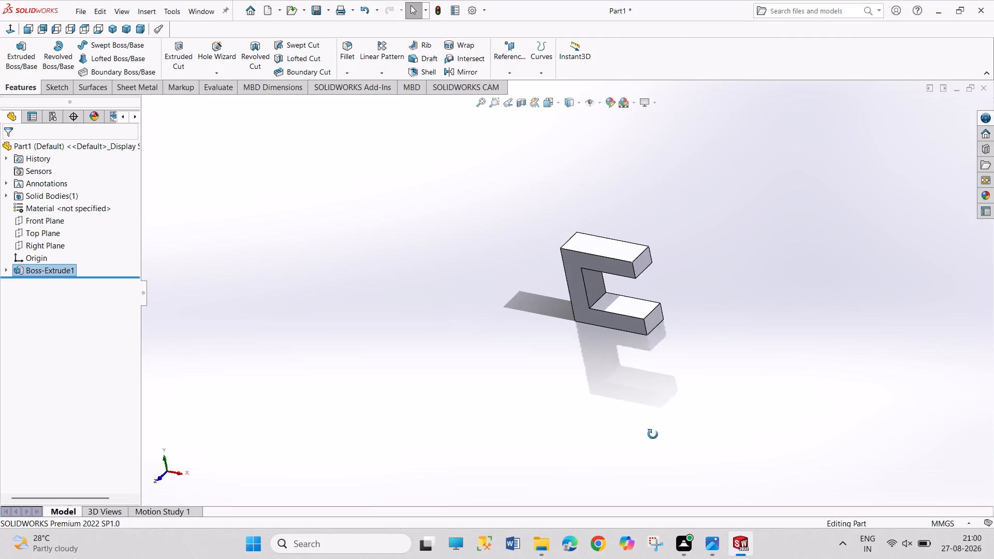
middle_drag(653, 434, 755, 347)
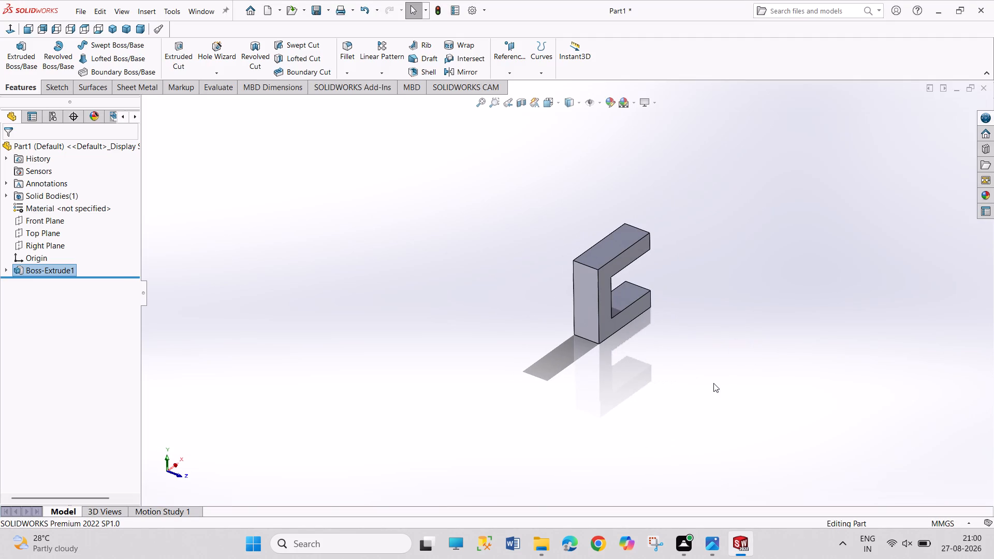
middle_drag(713, 383, 694, 423)
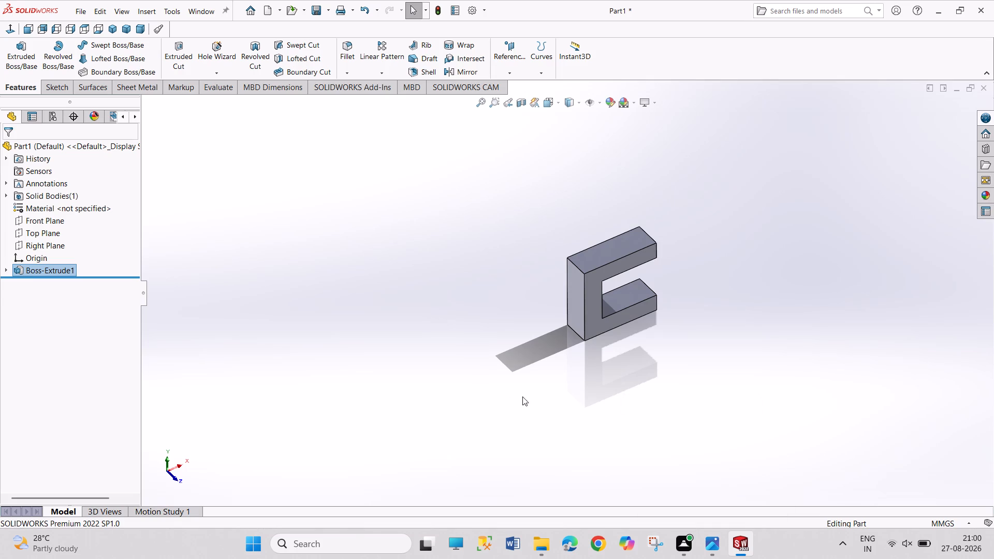
Edit the fork's extrusion and set its Mid Plane depth to 50 mm.
double_click(39, 268)
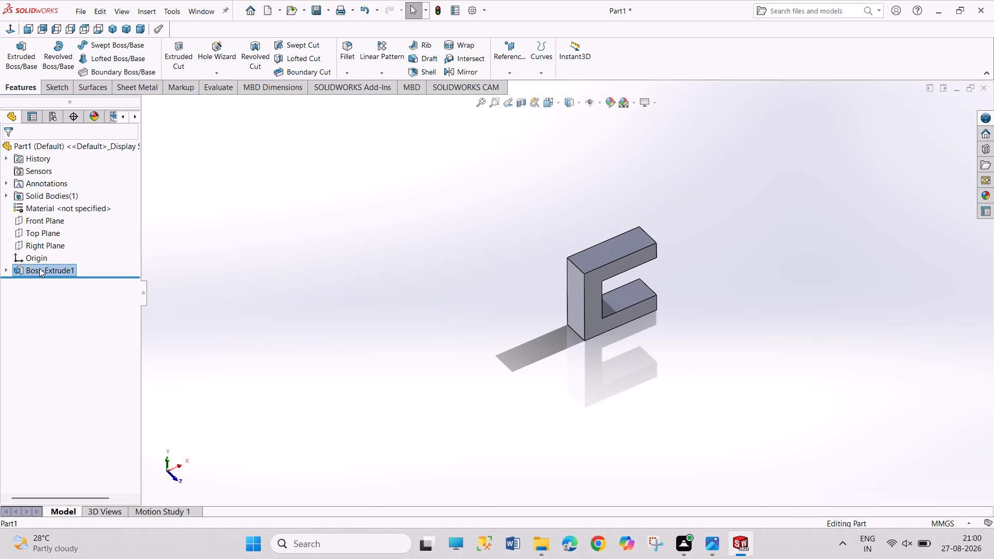
click(184, 263)
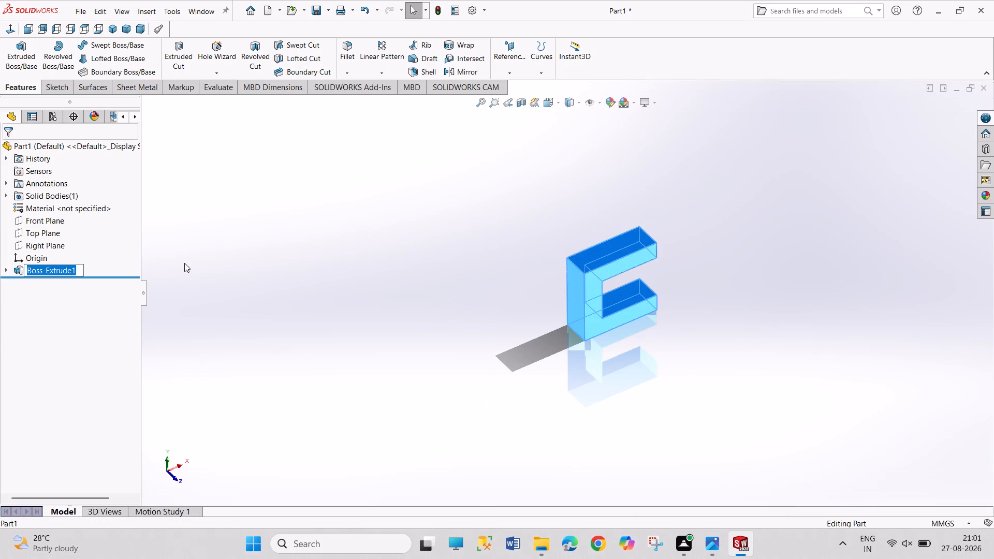
right_click(60, 270)
click(69, 242)
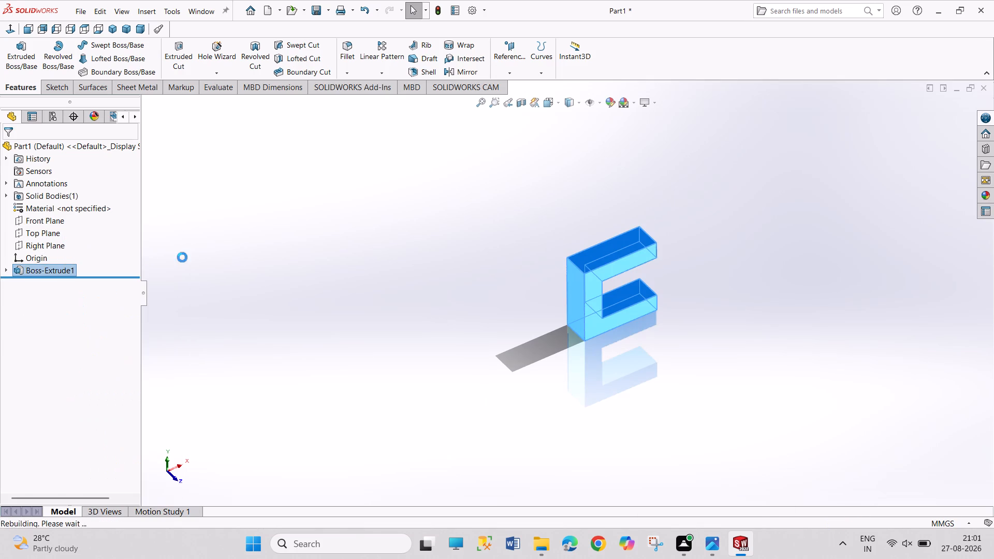
text(50)
key(Return)
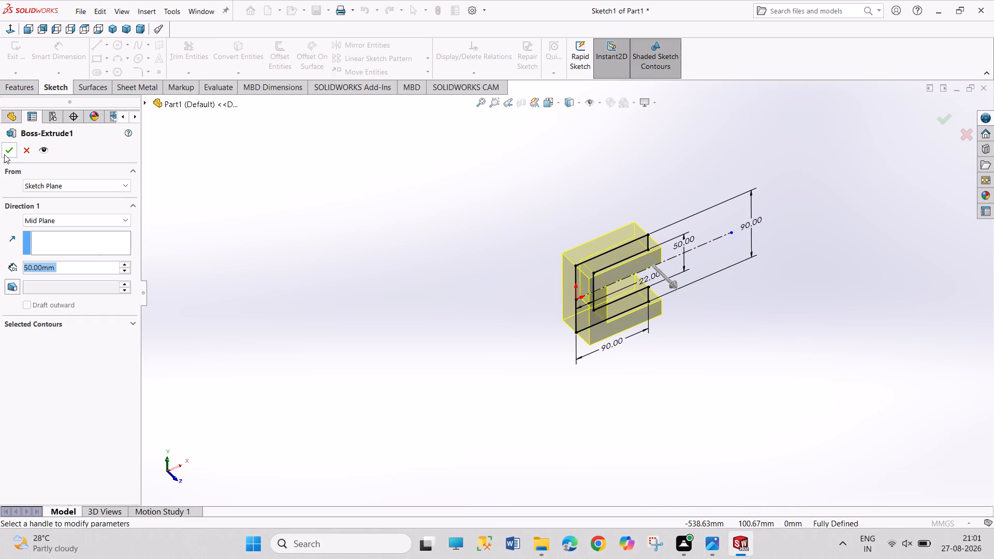
click(6, 154)
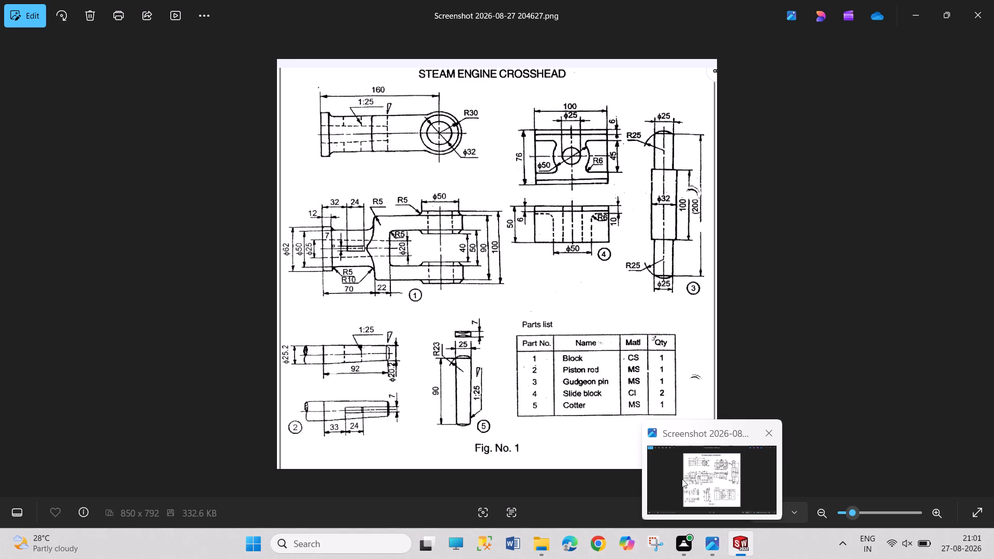
Start a sketch on the fork's closed end face and draw a circle of about 22.75 mm radius centred on the origin.
click(579, 298)
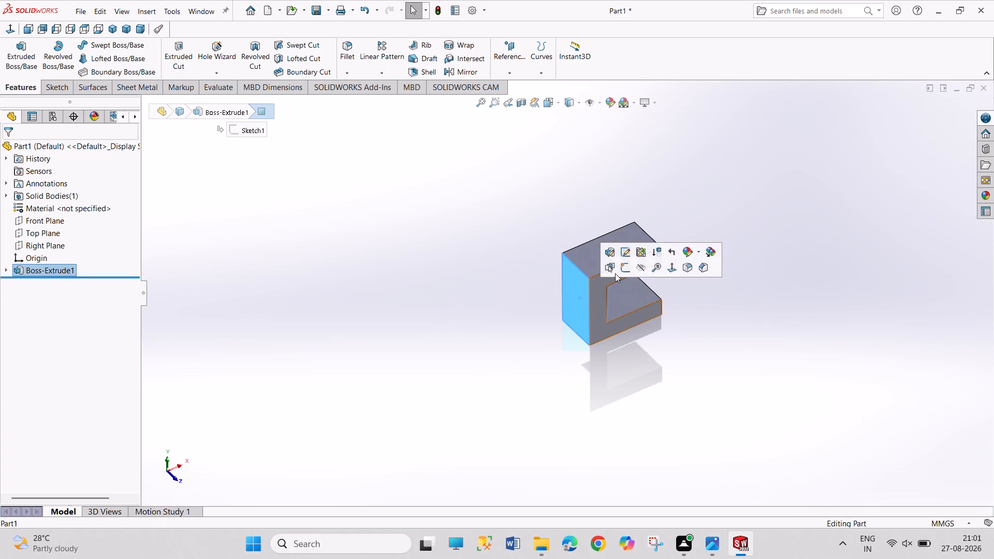
click(619, 265)
click(692, 348)
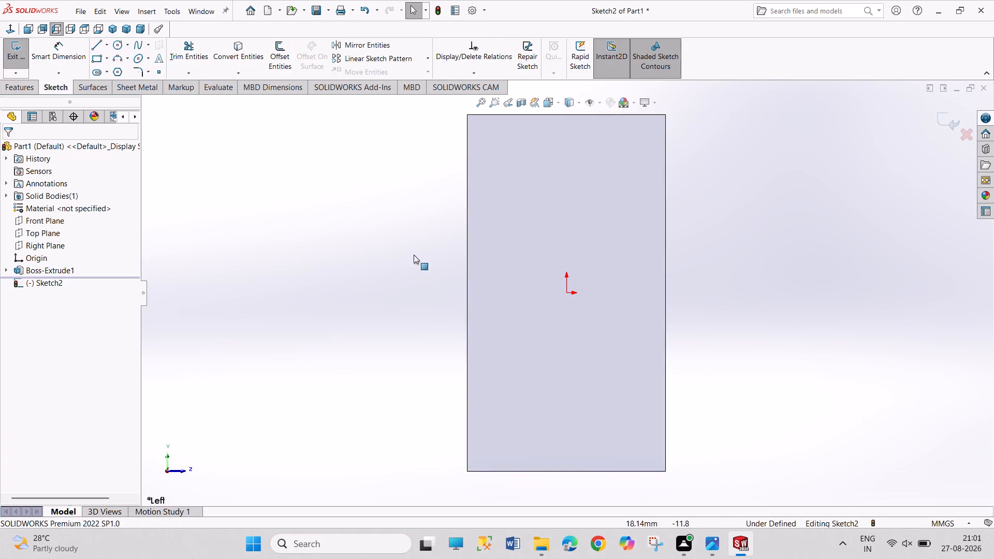
click(120, 49)
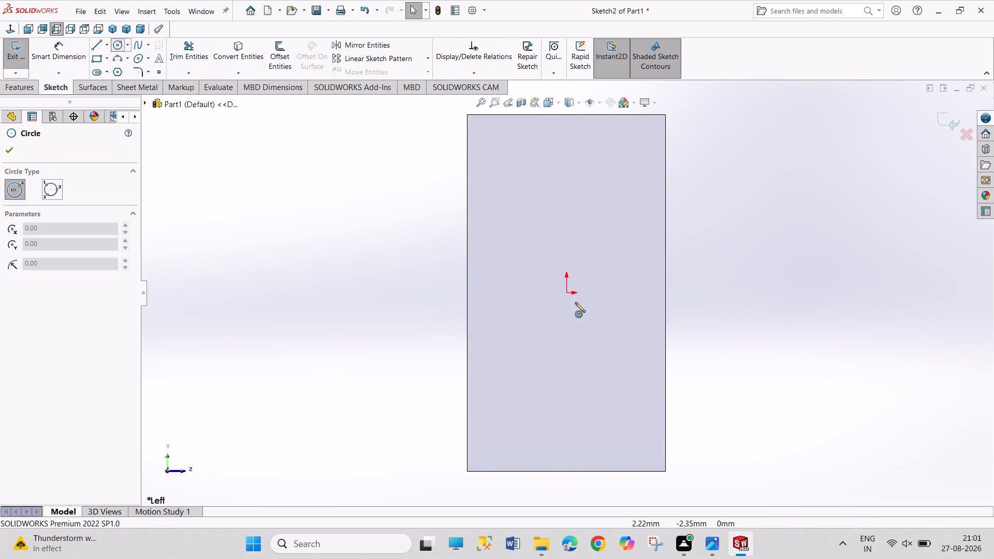
click(564, 293)
click(614, 370)
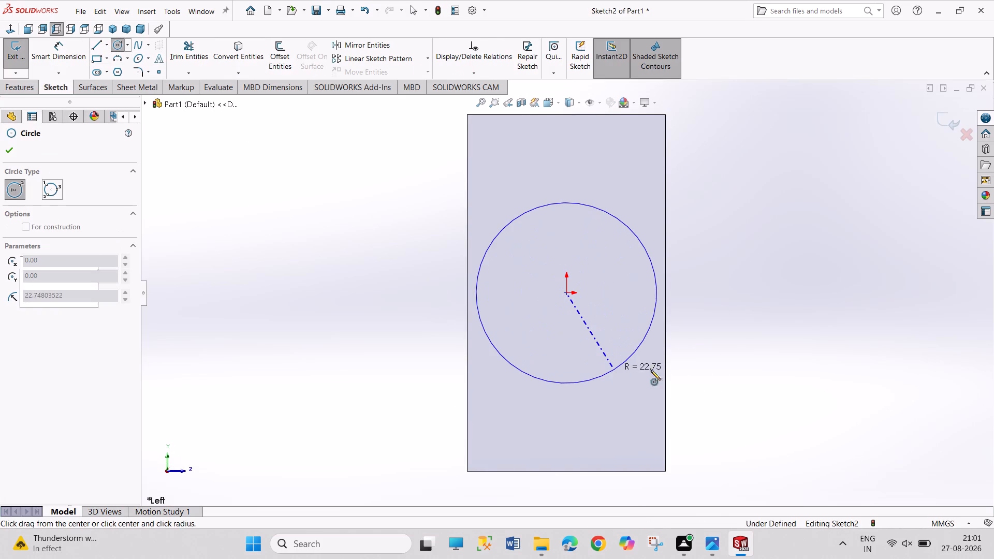
Dimension the circle with a 50 mm diameter and exit the sketch.
right_drag(741, 363, 686, 228)
click(642, 247)
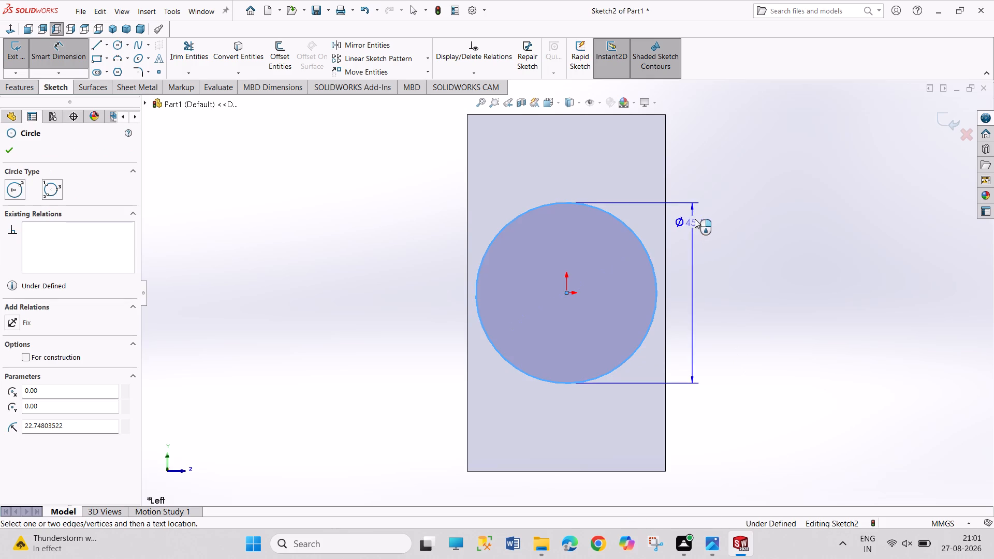
click(720, 165)
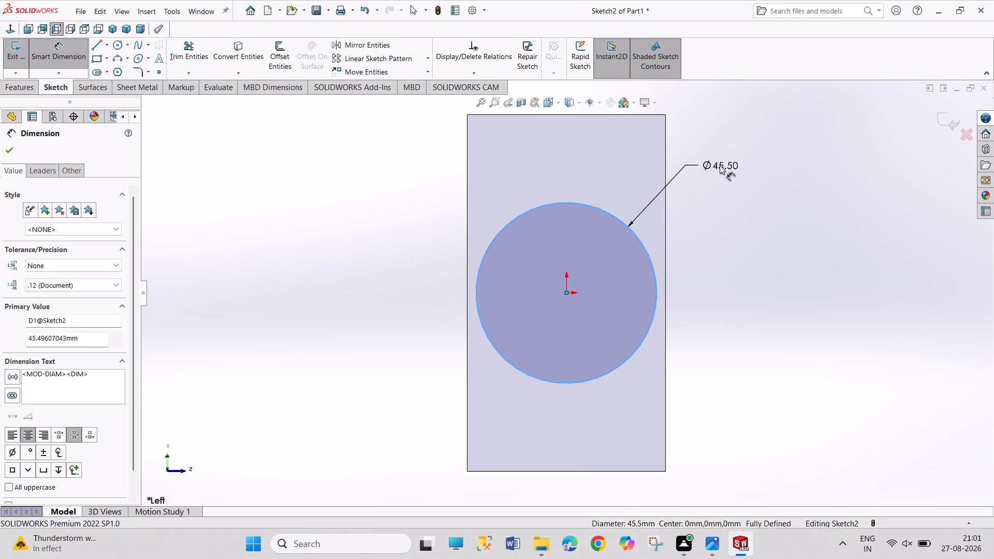
text(50)
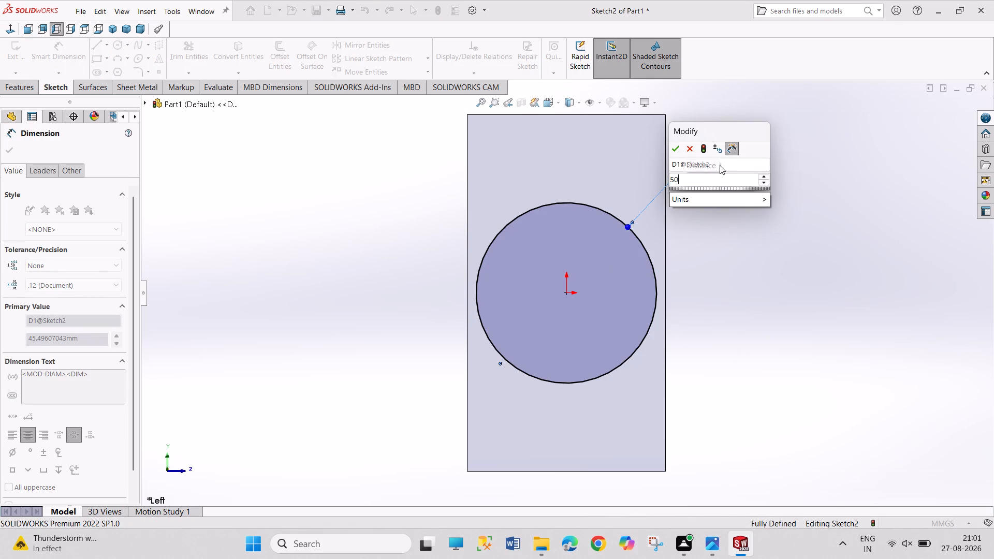
key(Return)
right_click(757, 276)
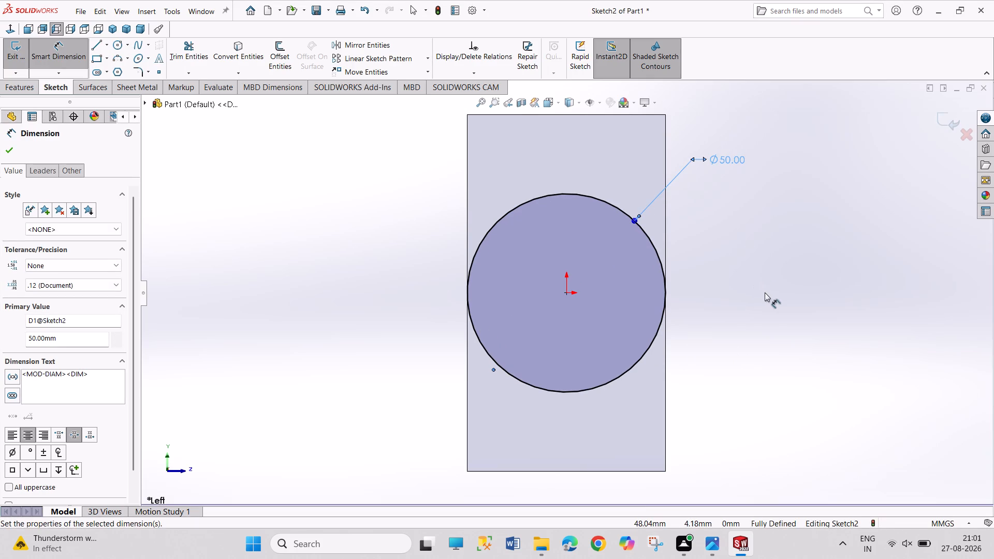
click(773, 315)
middle_drag(762, 312, 698, 321)
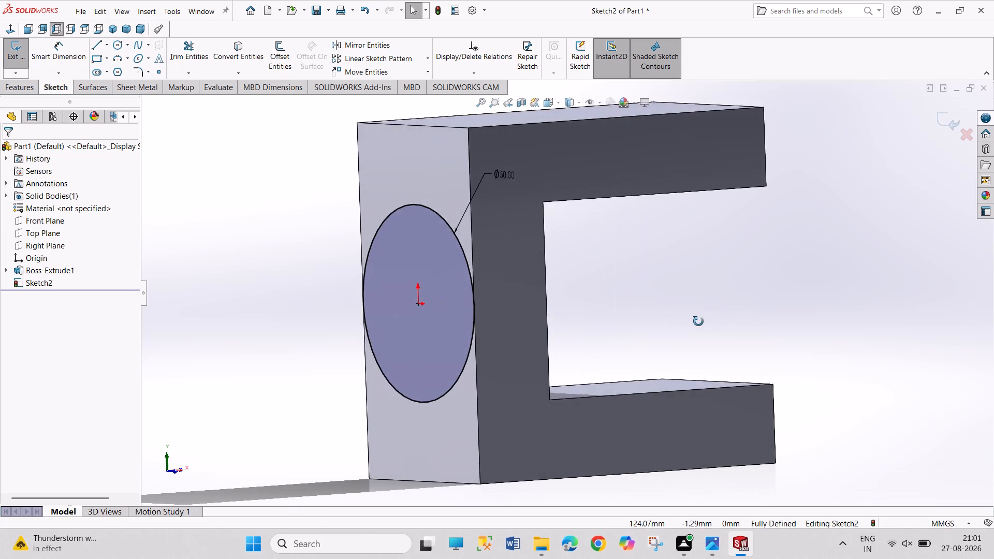
middle_drag(698, 321, 696, 321)
scroll(697, 321, up, 1)
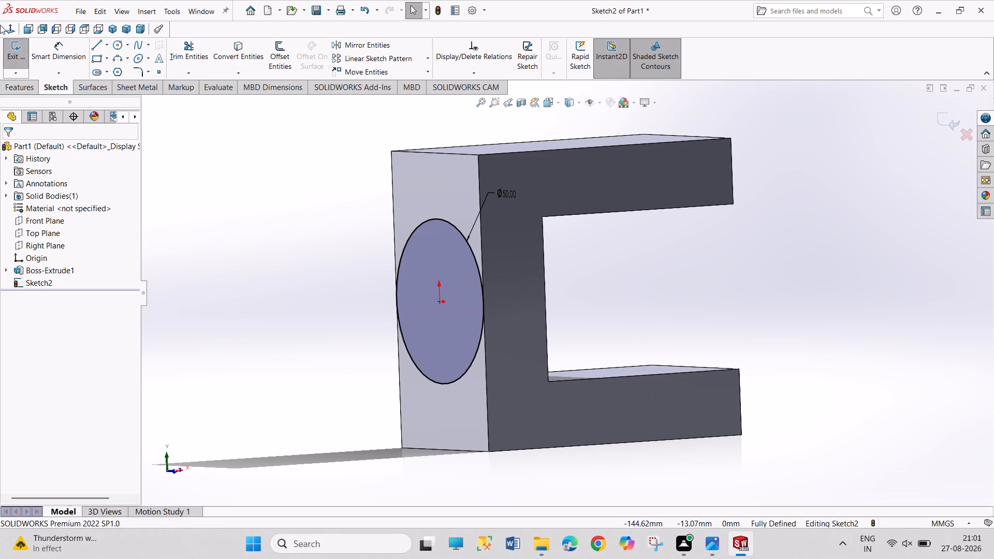
click(11, 50)
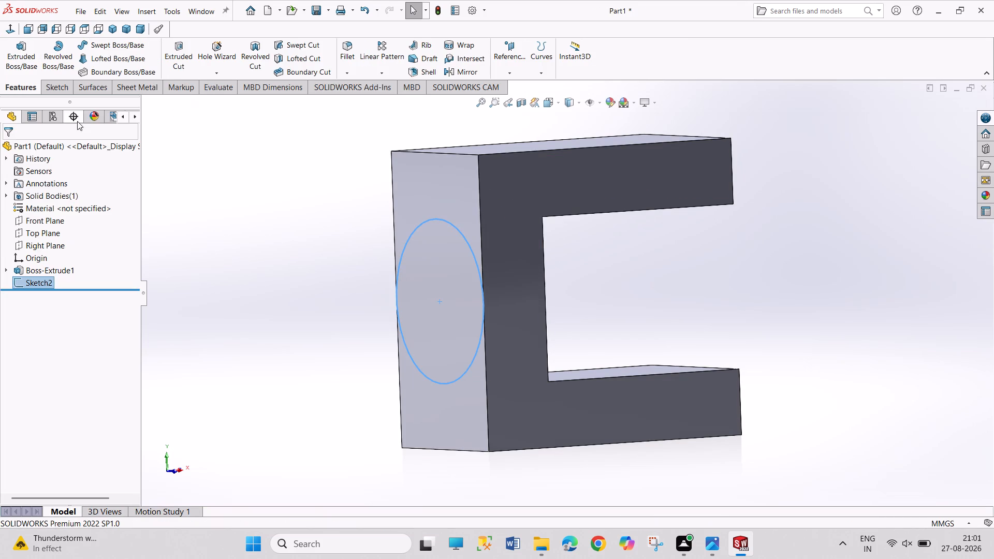
Extrude the circle outward from the fork's closed end as a Blind boss 70 mm long, merged with the body.
click(27, 69)
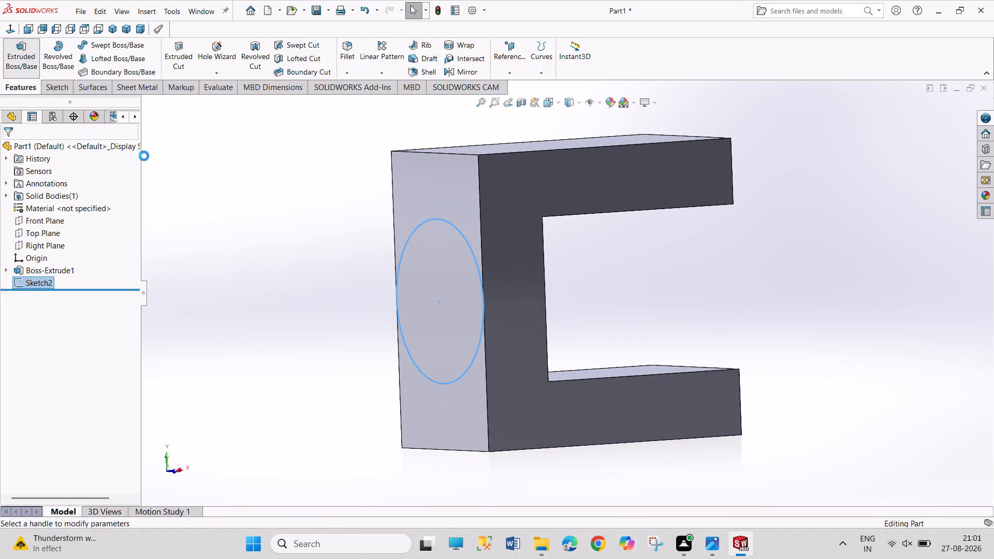
click(85, 220)
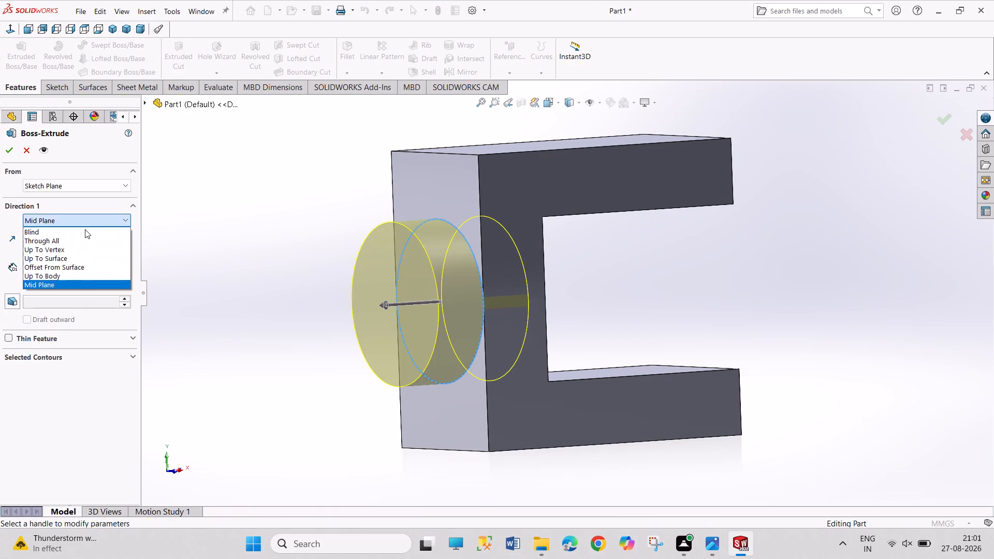
click(84, 233)
text(70)
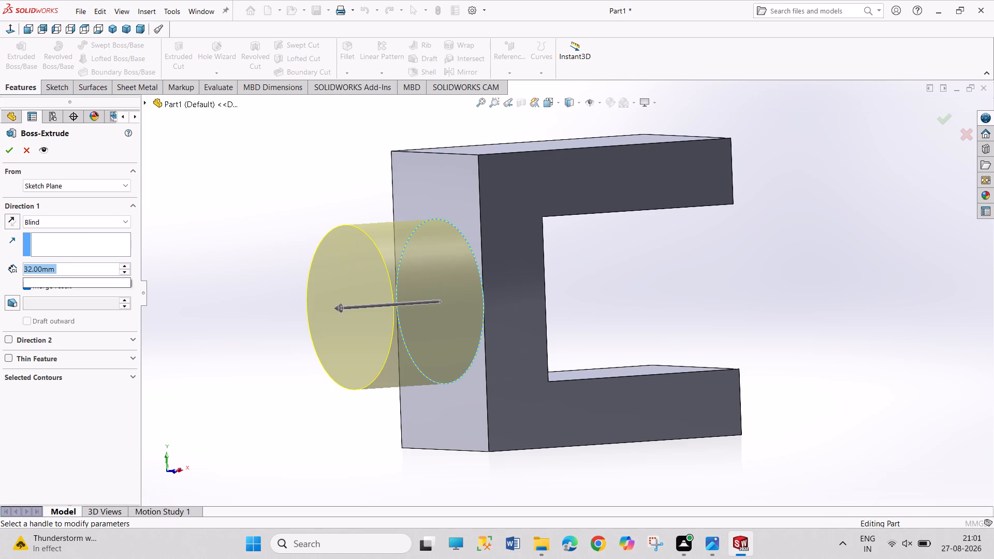
key(Return)
click(10, 150)
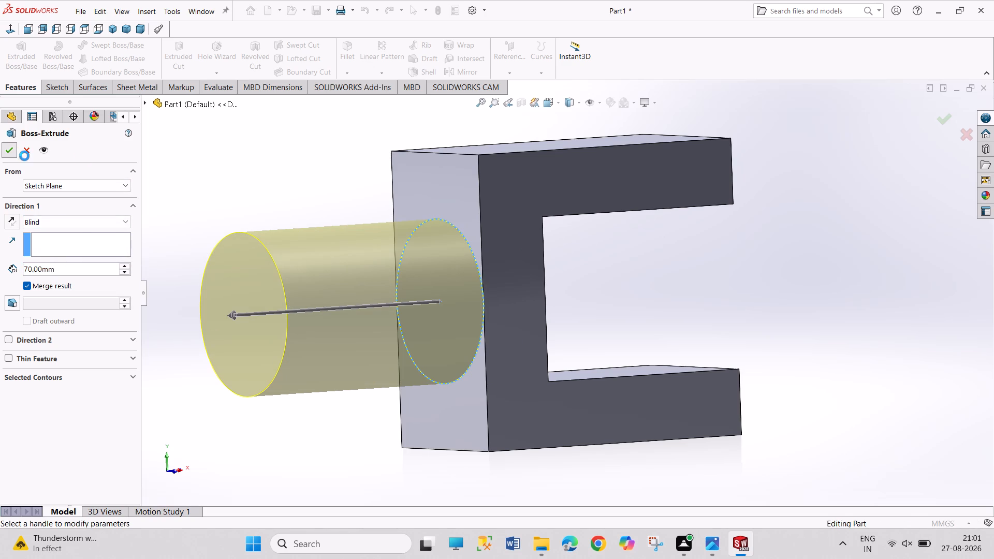
Edit the cylindrical shank's extrusion and set its Blind depth to 63 mm (70-7).
scroll(315, 208, up, 3)
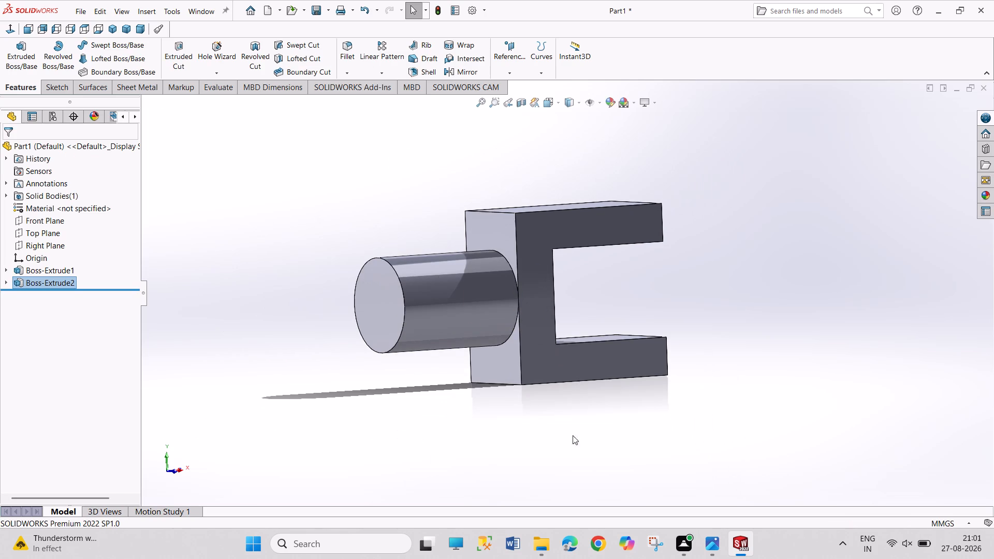
middle_drag(651, 407, 644, 416)
scroll(642, 416, up, 1)
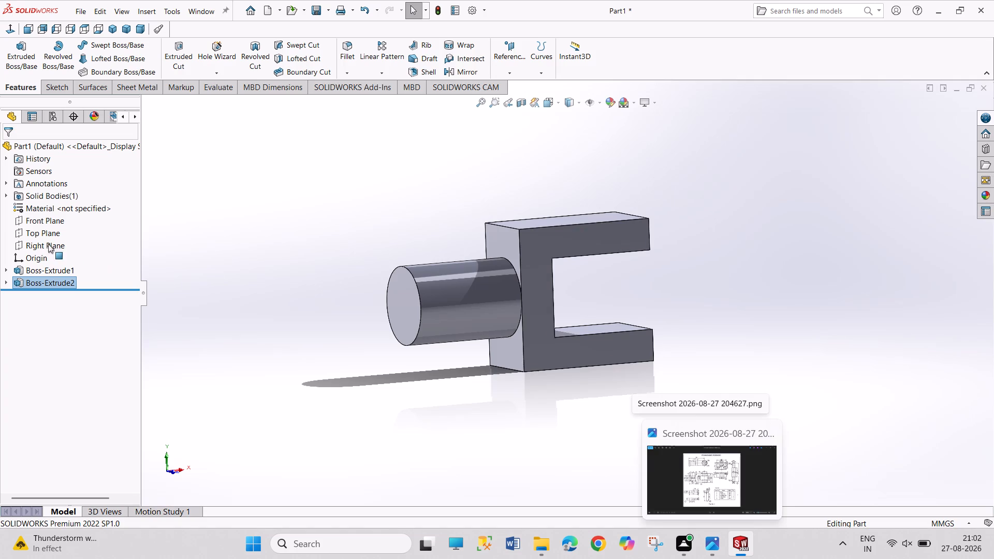
double_click(43, 282)
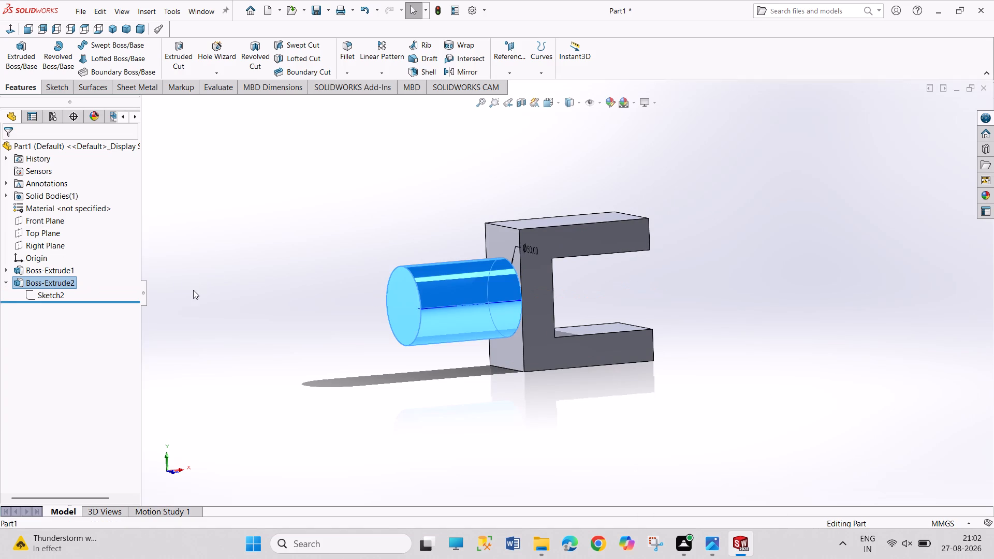
right_click(193, 290)
right_click(59, 285)
click(67, 248)
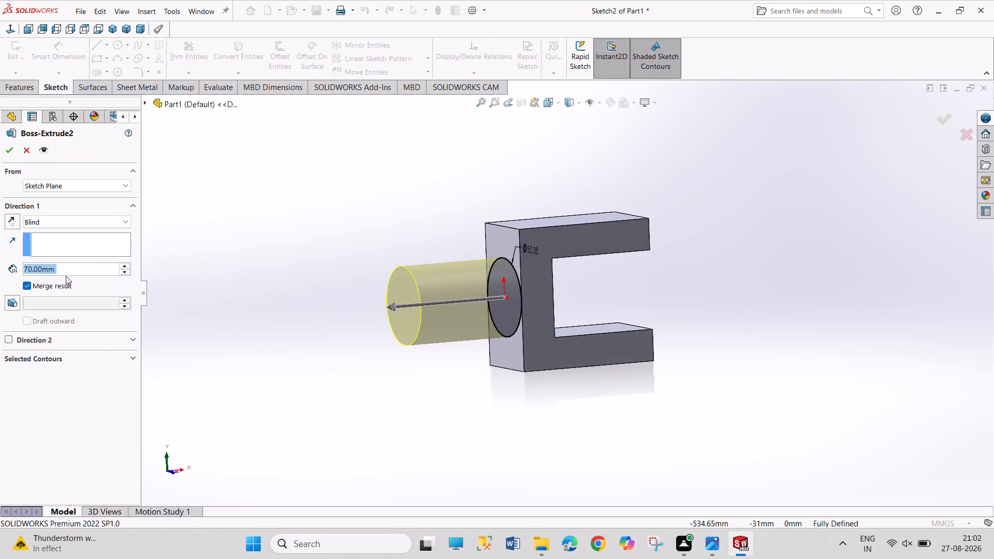
click(61, 268)
key(BackSpace)
key(BackSpace)
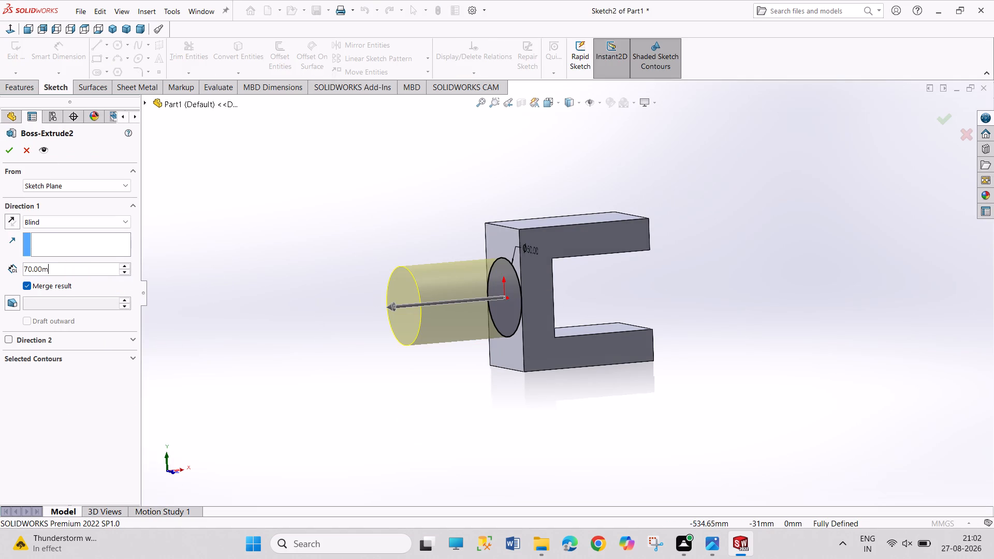
key(BackSpace)
key(BackSpace)
key(BackSpace)
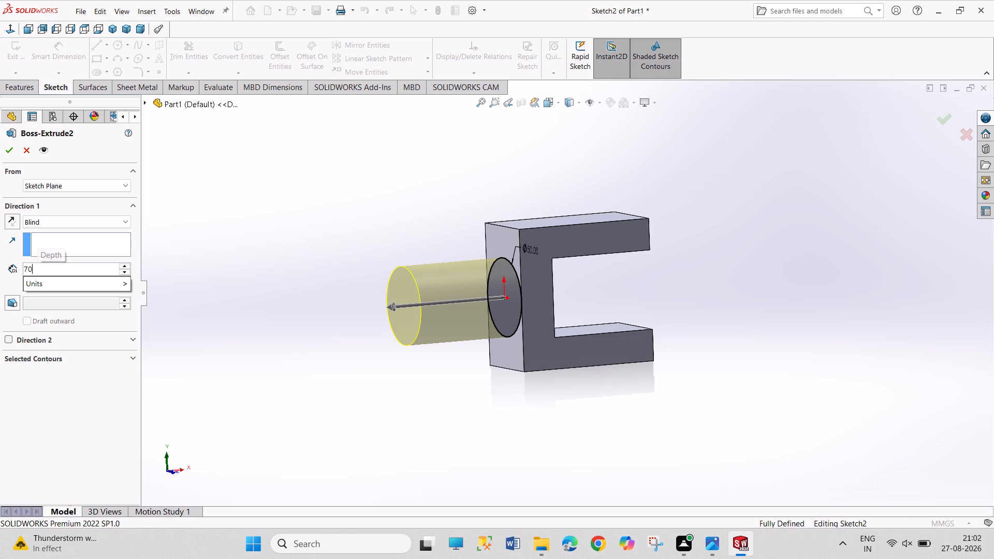
text(-7)
key(Return)
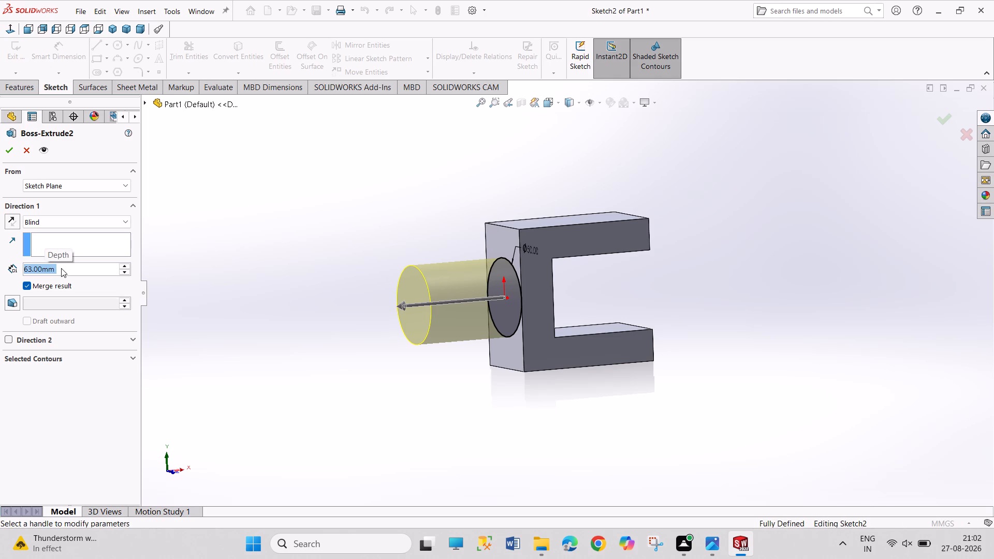
click(7, 150)
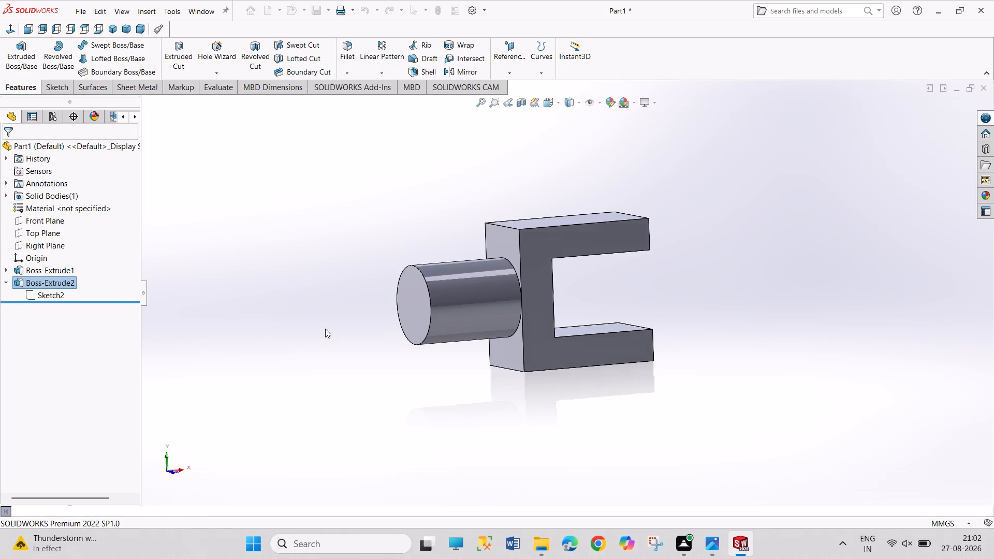
Start a sketch on the shank's free end face and draw a circle of about 35.3 mm radius centred on the origin.
click(413, 313)
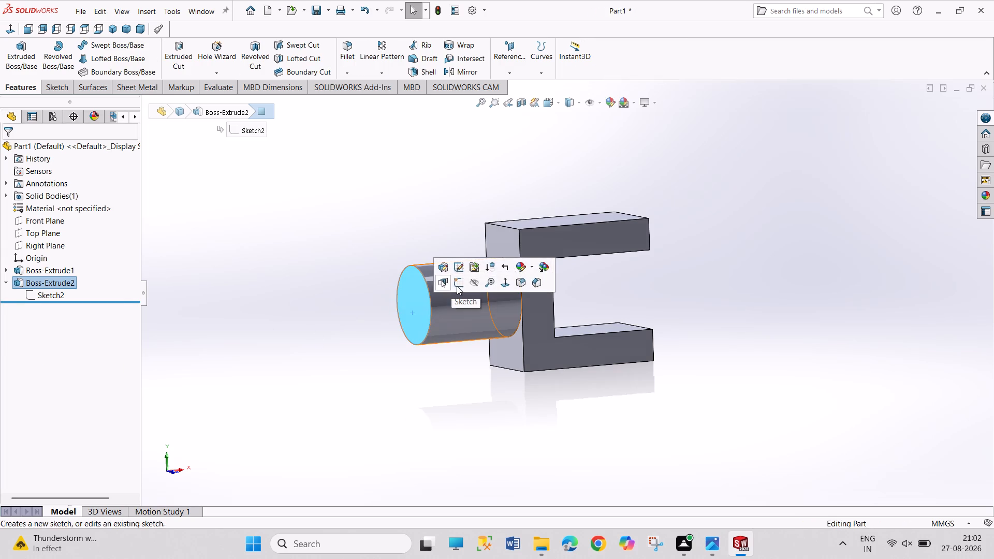
click(459, 283)
click(792, 370)
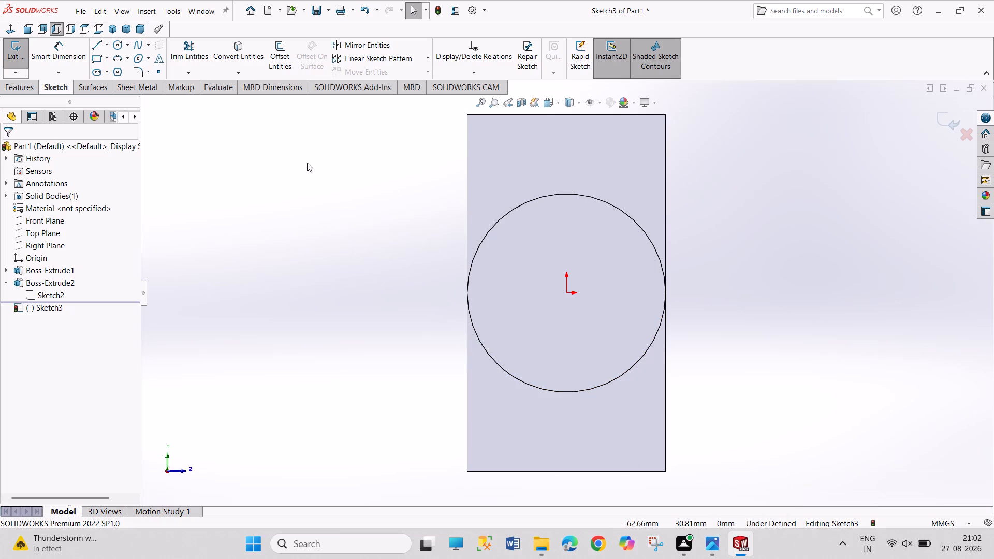
click(116, 47)
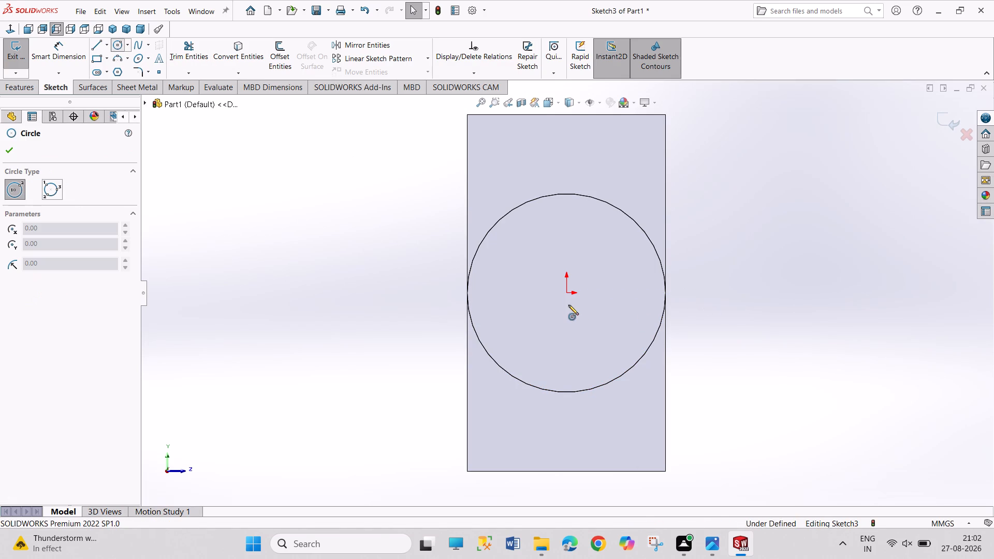
drag(566, 293, 568, 298)
click(656, 401)
Dimension the circle with a 62 mm diameter and exit the sketch.
right_drag(781, 420, 778, 387)
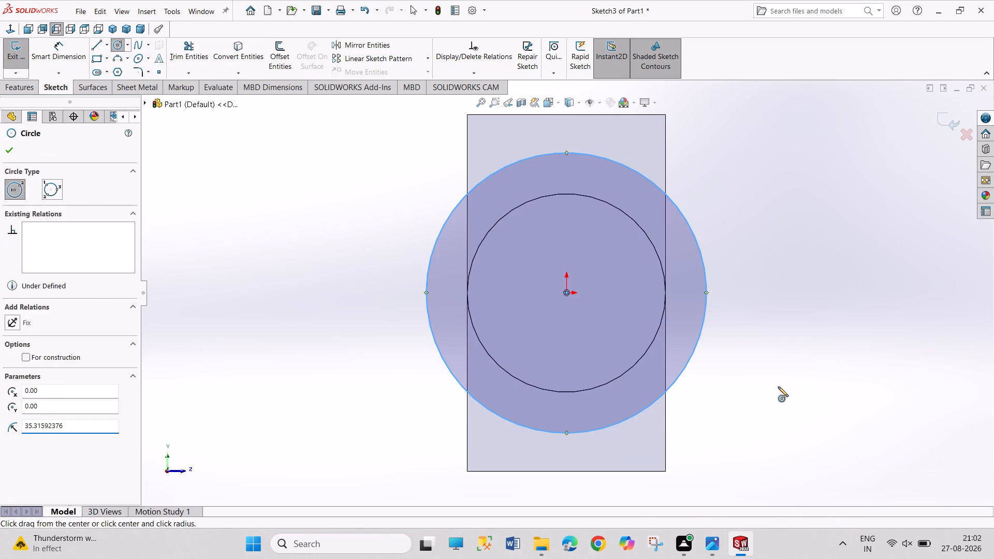
right_drag(778, 387, 749, 256)
click(700, 252)
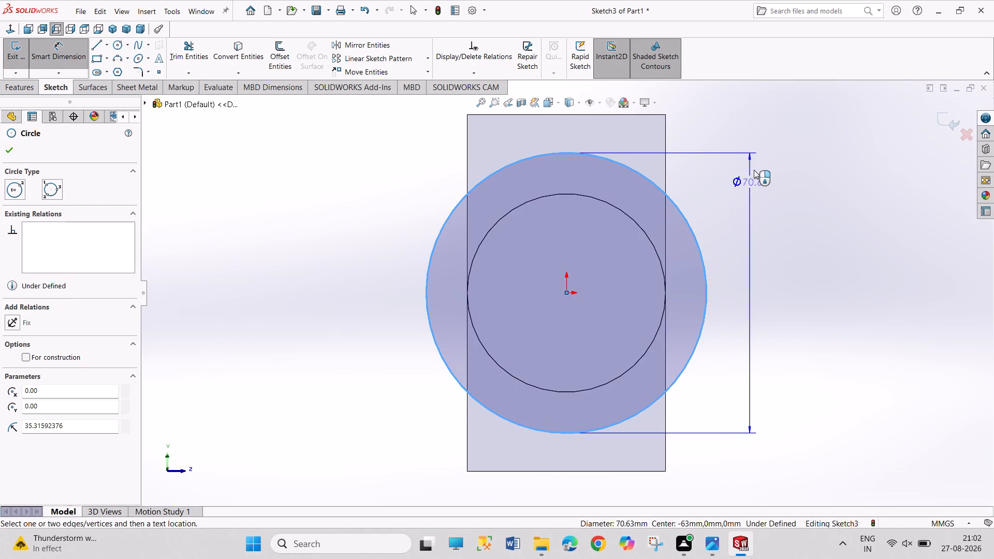
click(759, 144)
text(62)
key(Return)
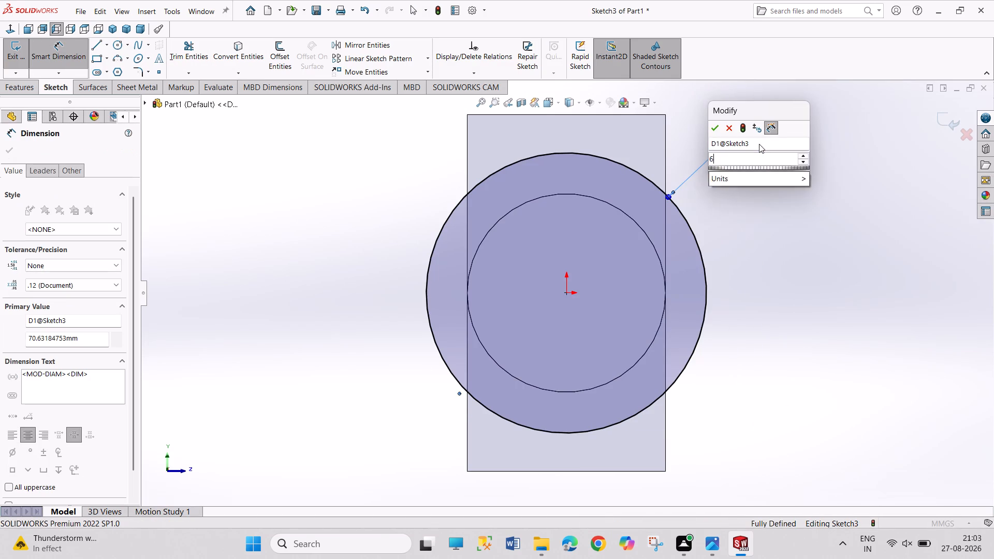
right_click(790, 240)
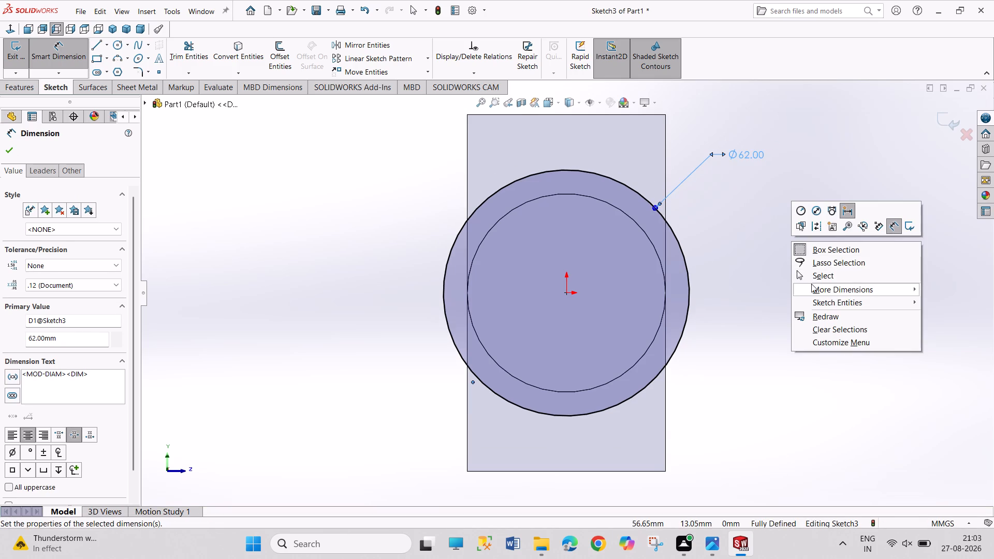
click(810, 273)
click(10, 44)
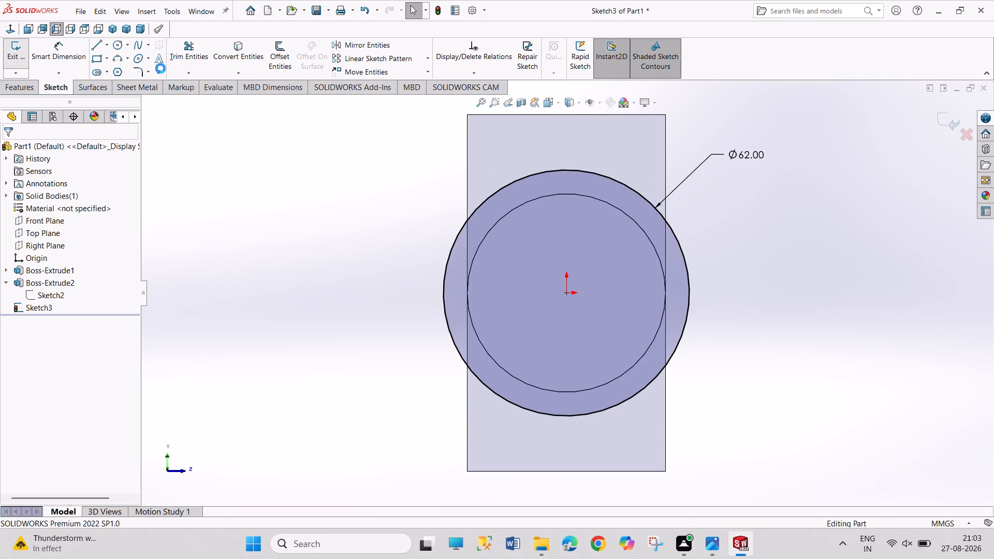
Extrude the 62 mm circle outward from the shank's end as a Blind boss 7 mm thick, merged with the body.
click(27, 59)
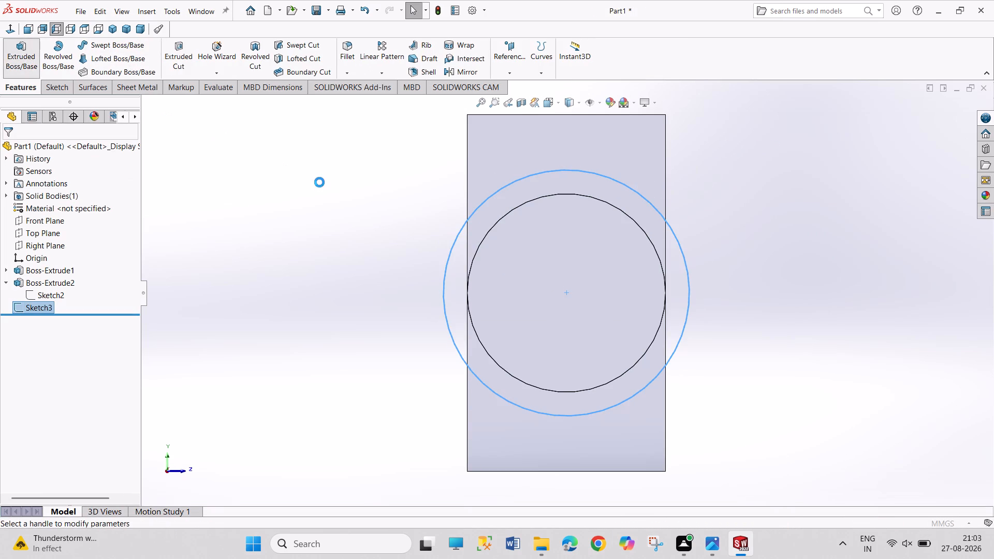
middle_drag(248, 240, 212, 241)
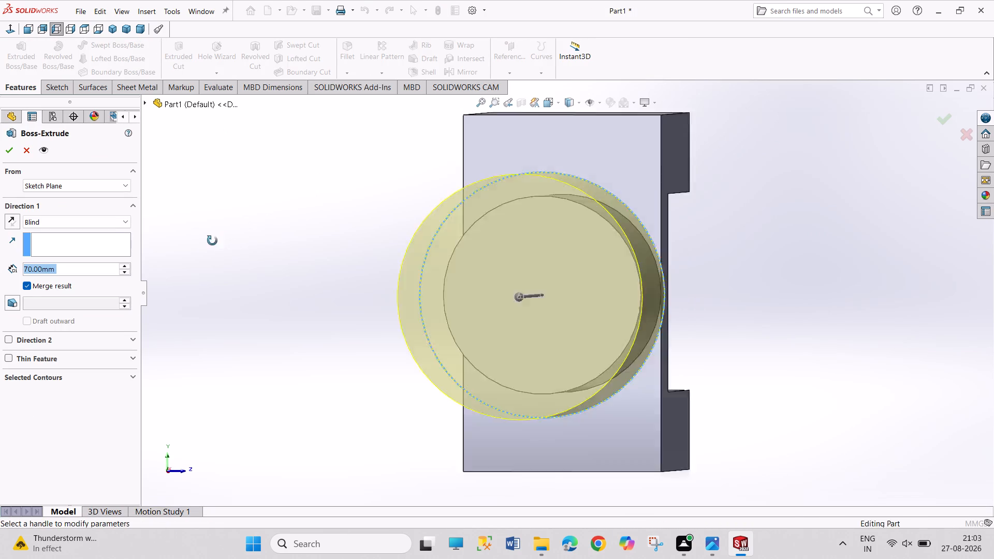
middle_drag(212, 241, 198, 241)
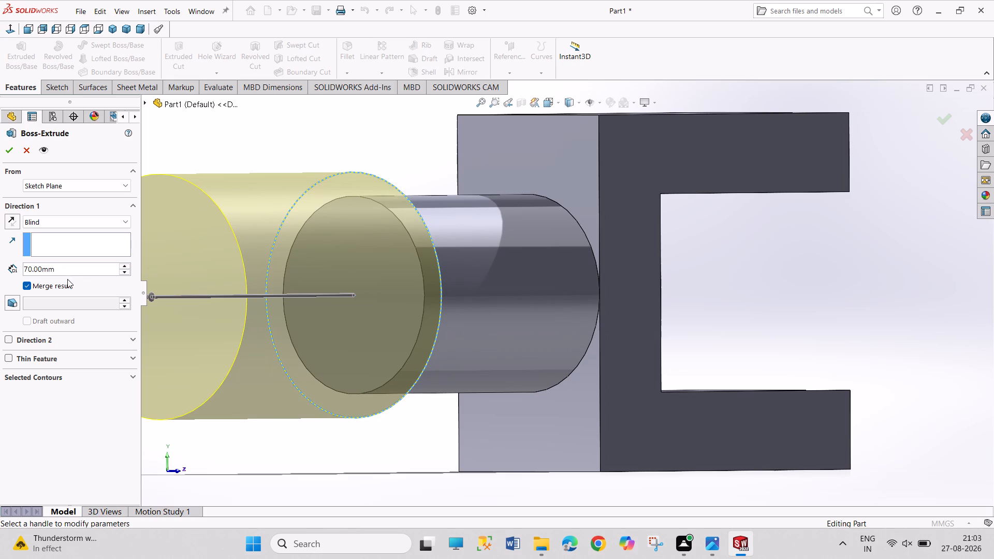
double_click(67, 273)
key(7)
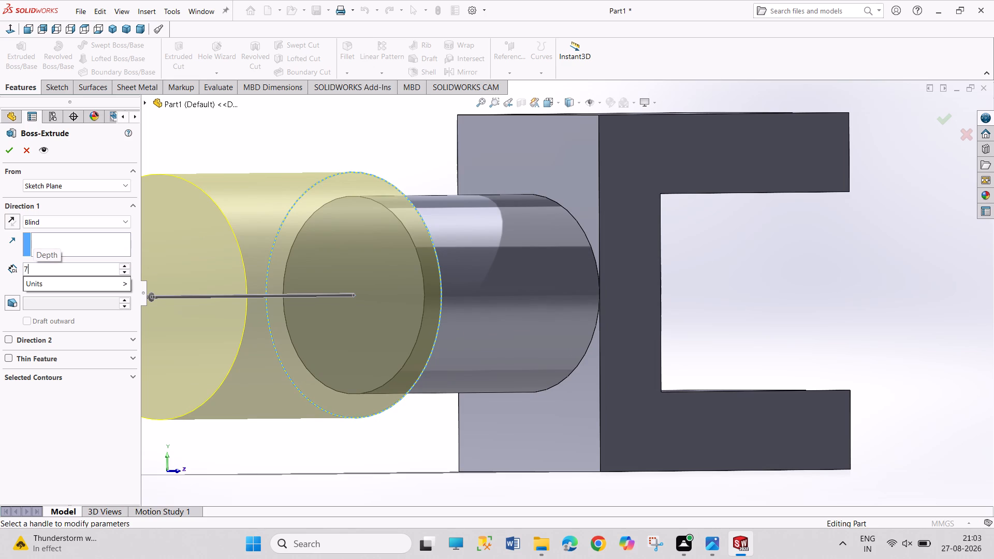
key(Return)
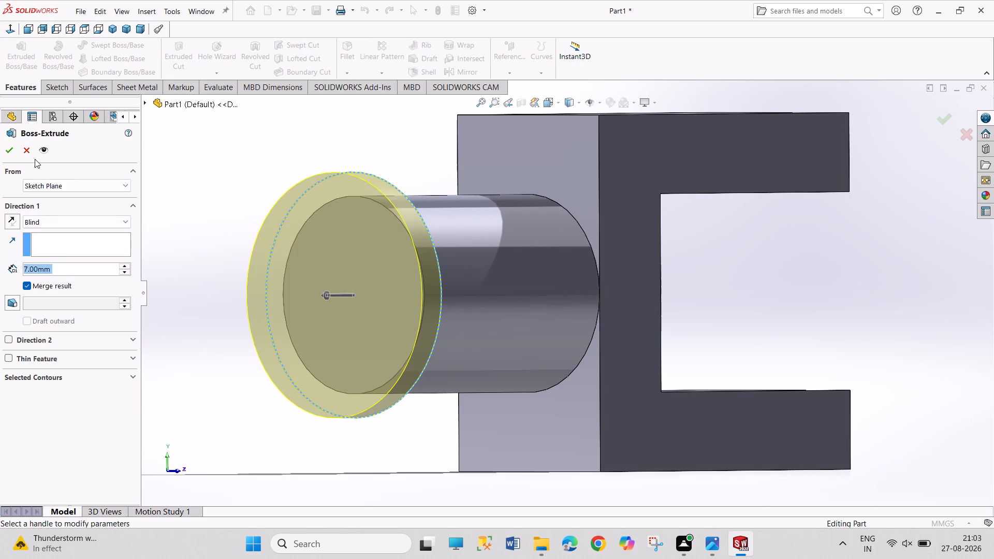
click(9, 150)
Fillet the edge where the shank meets the fork's closed end with a 10 mm symmetric radius.
middle_drag(188, 318, 150, 312)
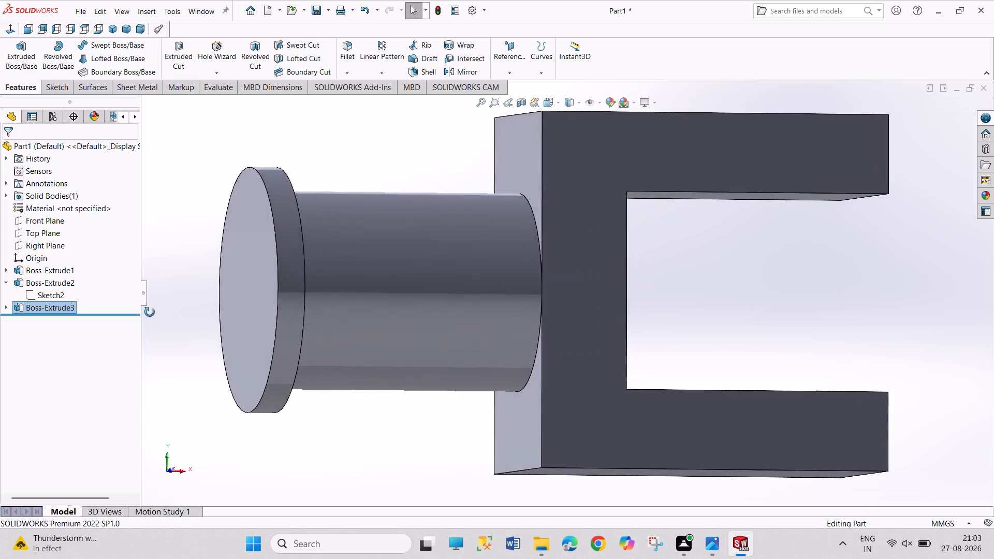
middle_drag(150, 312, 150, 313)
scroll(163, 321, up, 1)
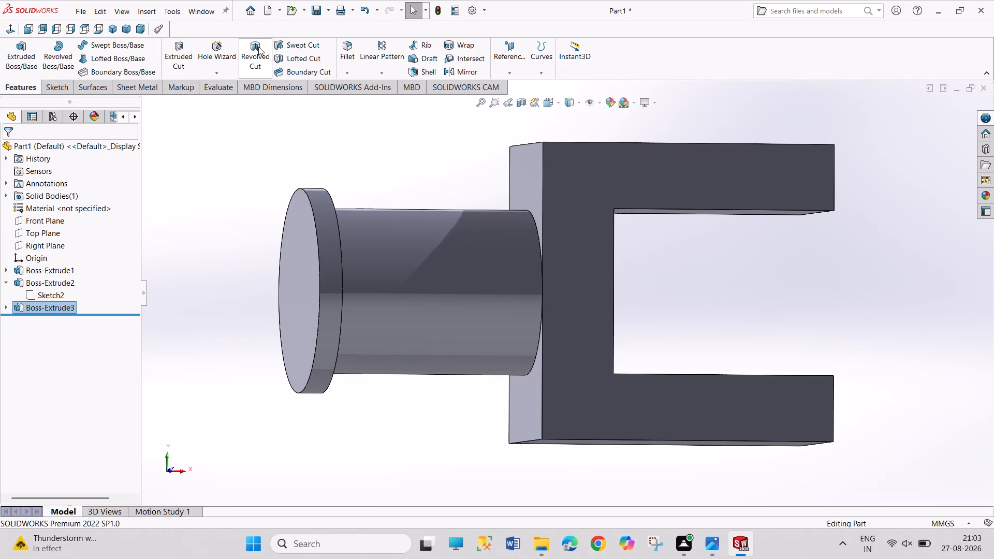
click(340, 49)
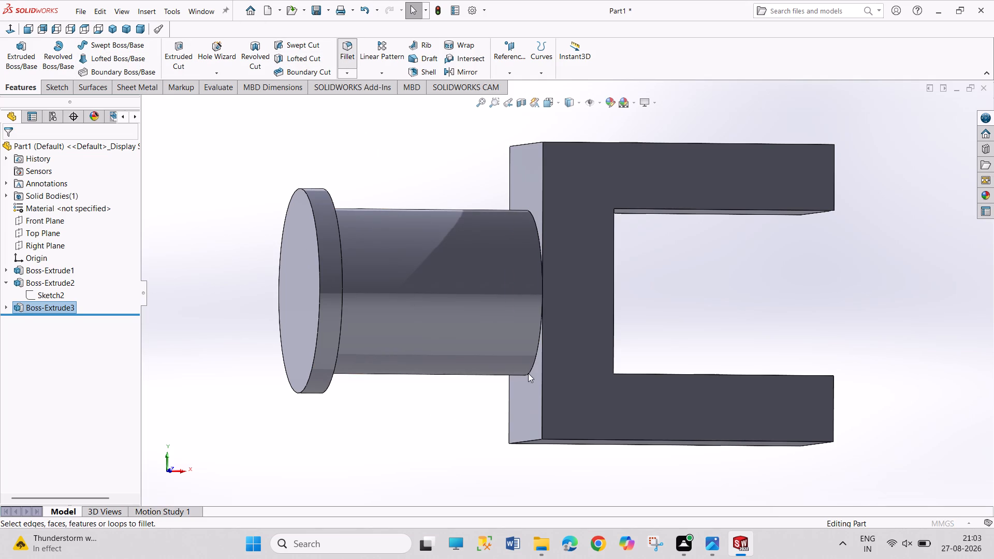
click(531, 370)
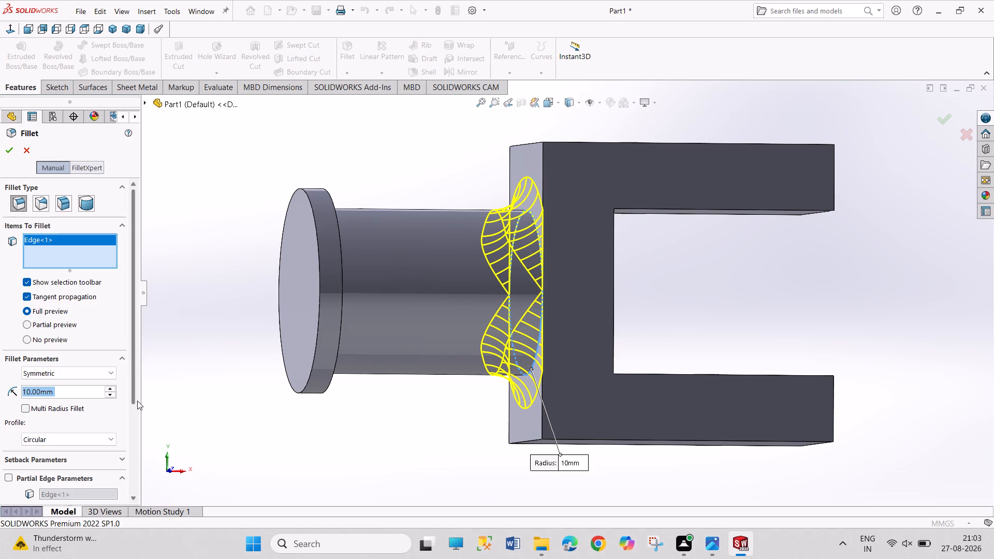
click(7, 151)
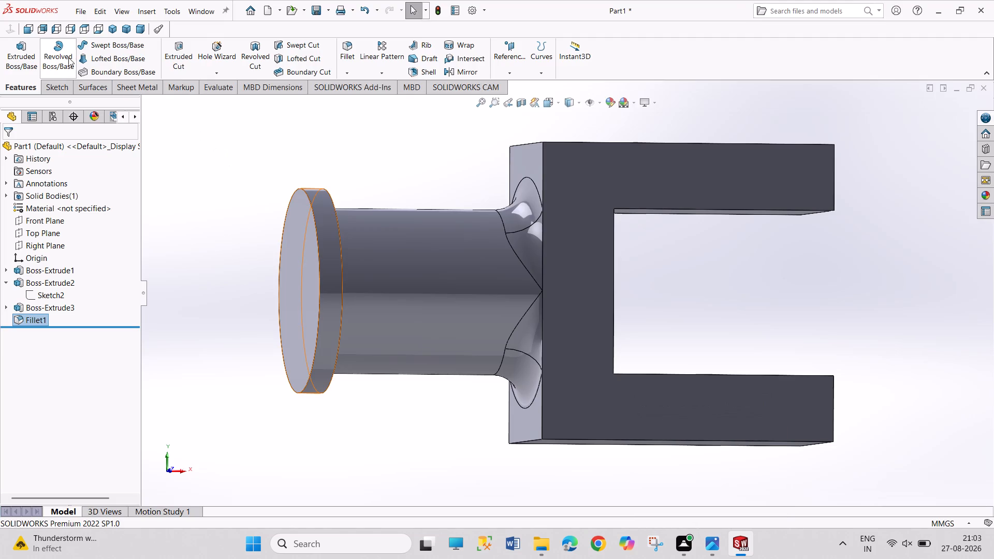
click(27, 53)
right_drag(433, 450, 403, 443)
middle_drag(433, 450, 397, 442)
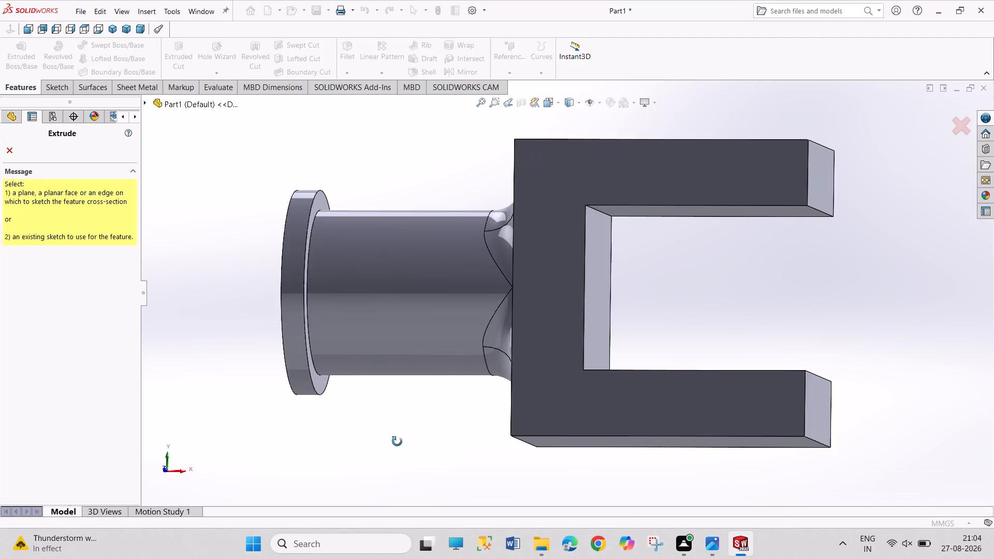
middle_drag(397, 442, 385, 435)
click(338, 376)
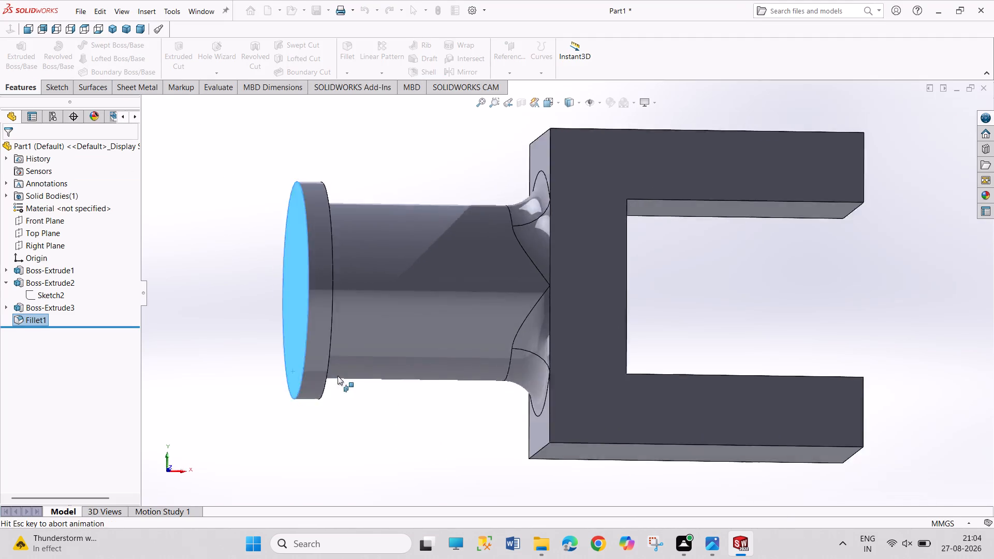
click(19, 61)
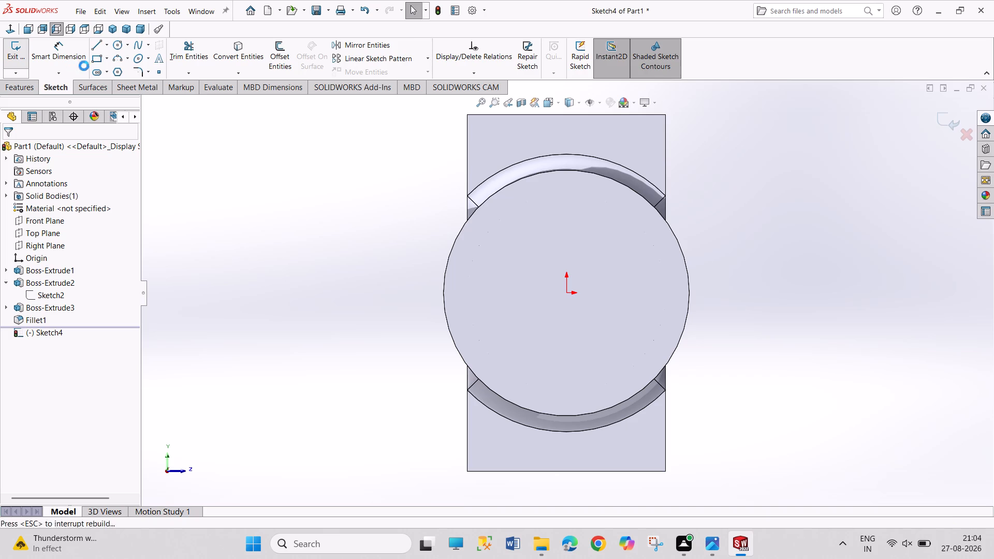
Fillet the edge where the shank meets the inner face of the end flange with a 5 mm symmetric radius.
drag(350, 41, 350, 46)
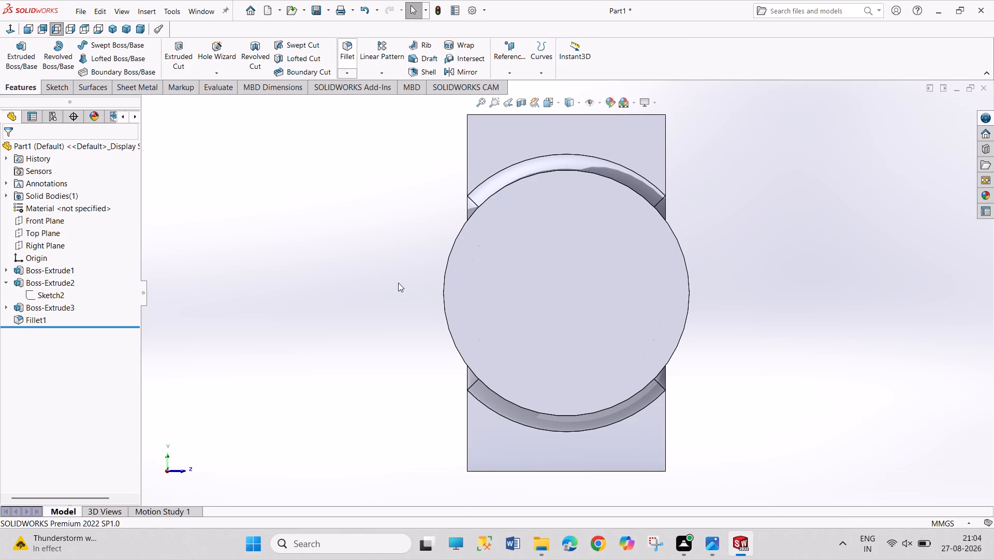
middle_drag(398, 283, 320, 273)
middle_drag(341, 280, 298, 263)
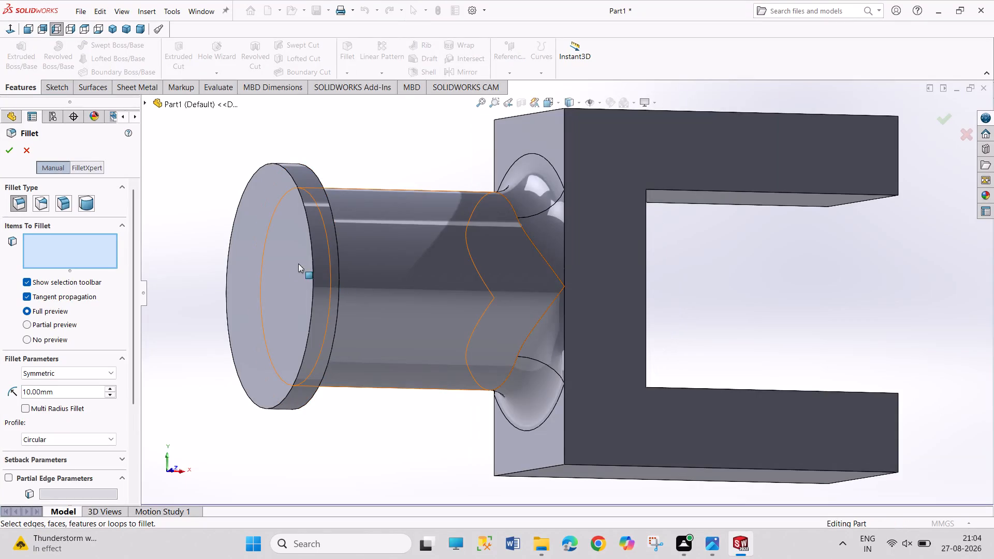
middle_drag(298, 263, 281, 262)
click(274, 258)
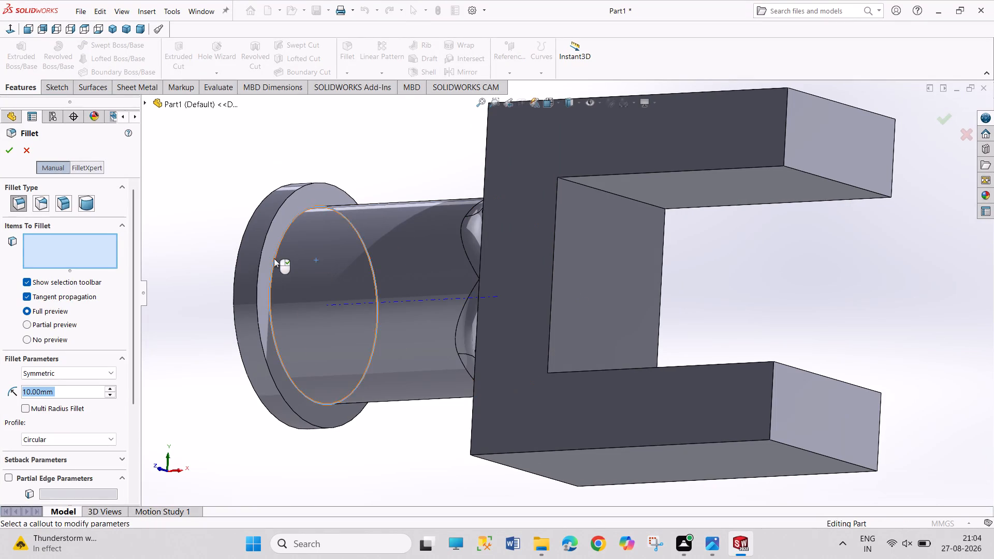
key(5)
key(Return)
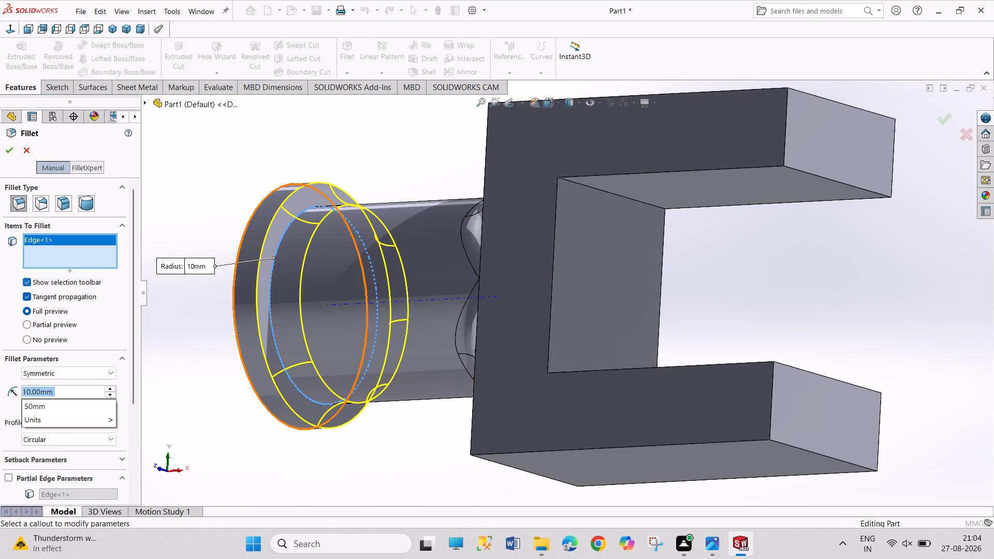
click(5, 154)
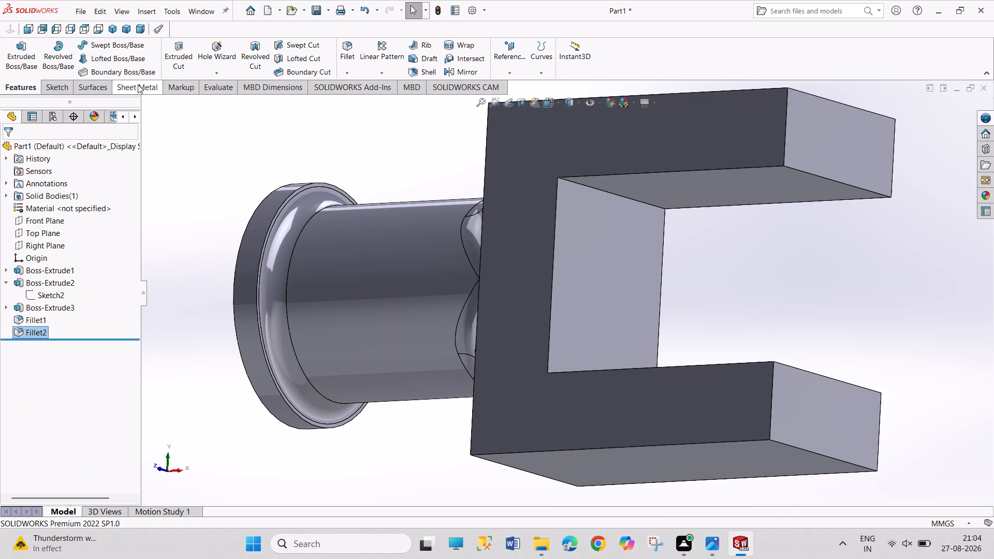
click(119, 28)
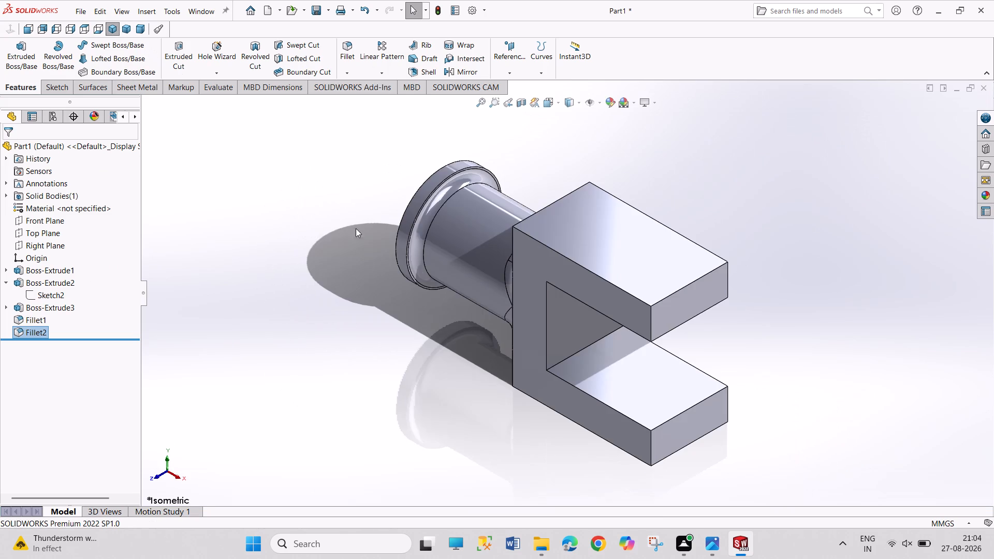
Sketch a 25 mm radius circle on the lower fork arm's outer face, centred on the midpoint of its free-end edge, and exit the sketch.
middle_drag(387, 388, 455, 383)
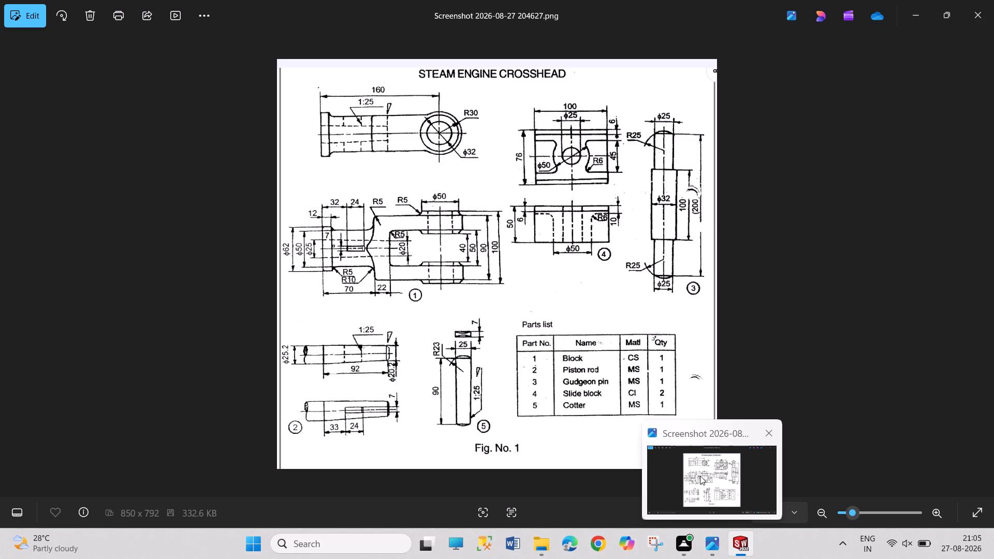
middle_drag(668, 467, 668, 436)
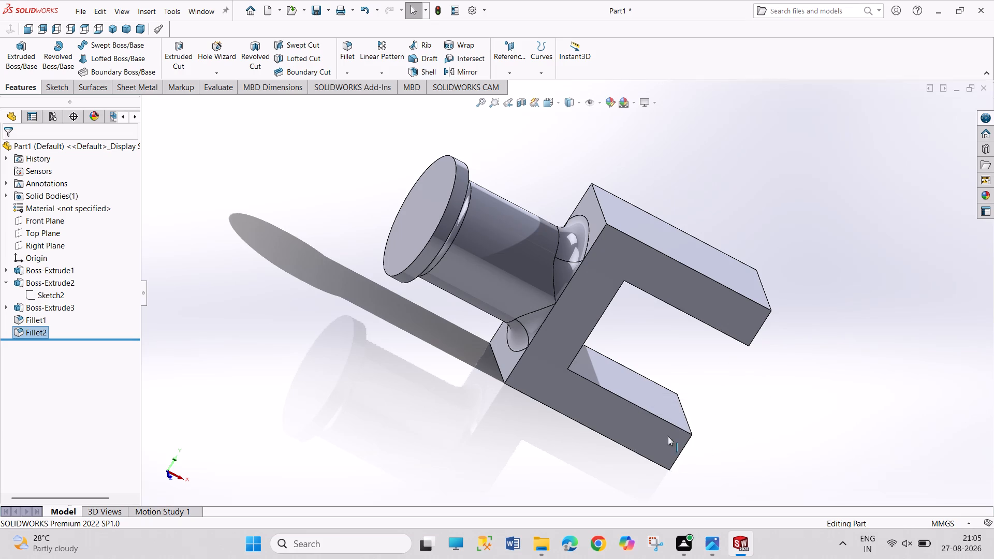
middle_drag(668, 436, 668, 287)
click(639, 408)
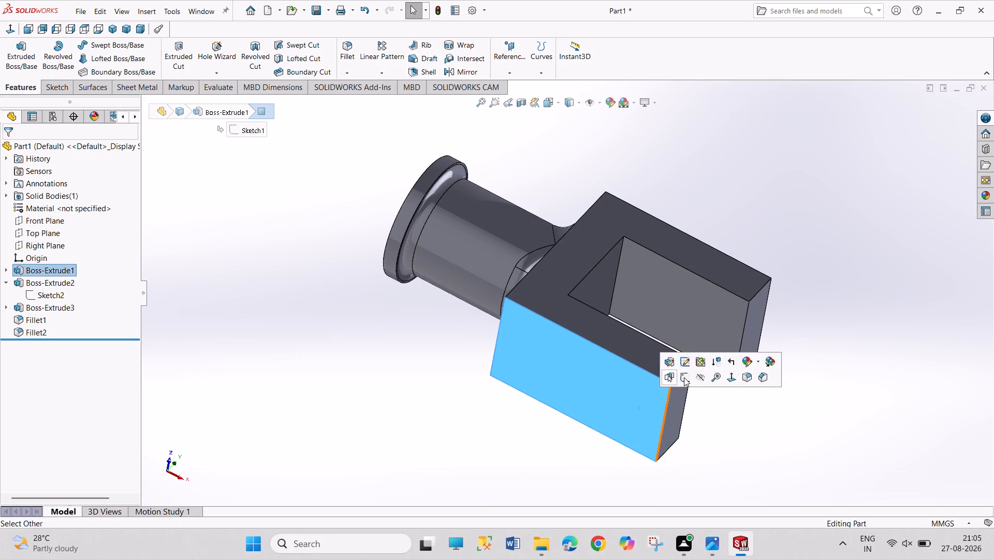
click(684, 377)
click(113, 45)
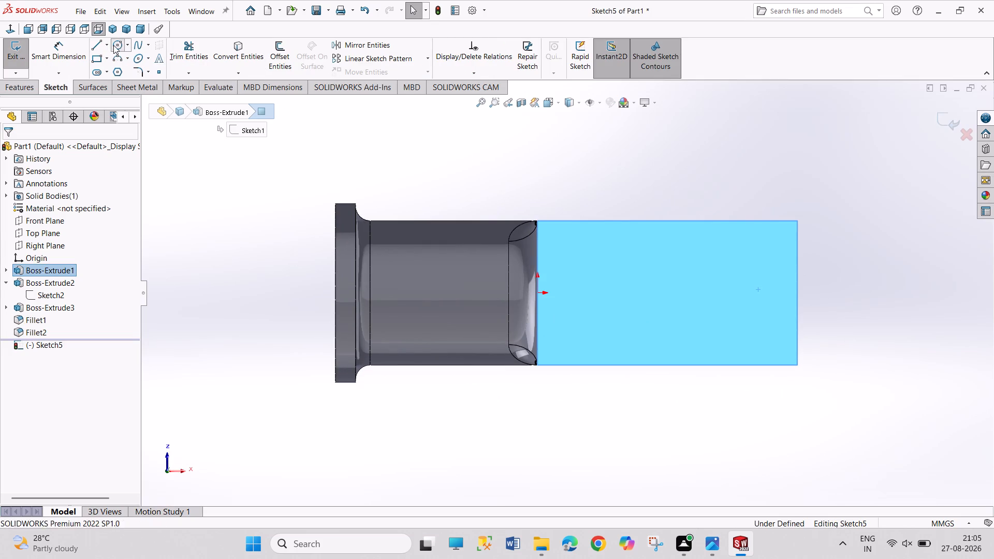
click(797, 293)
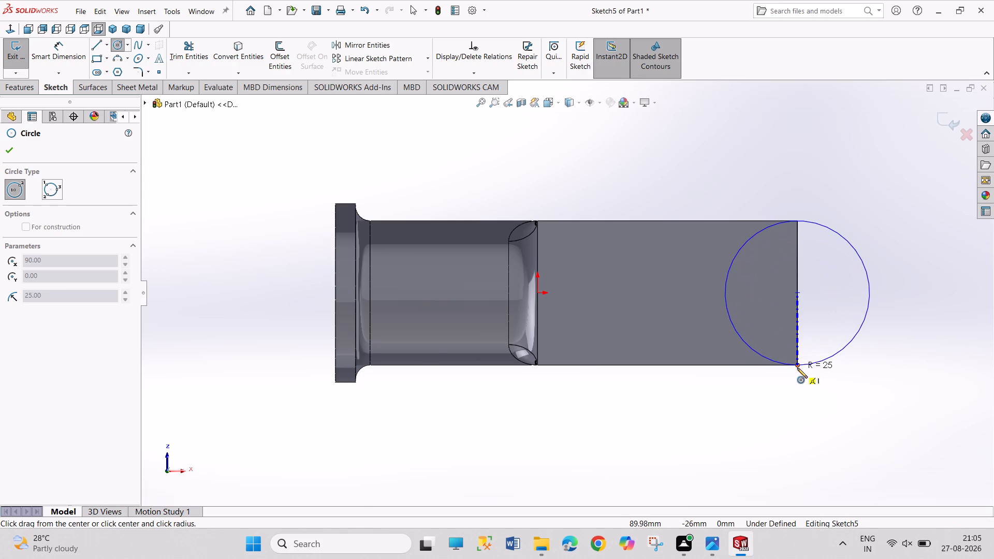
click(797, 368)
right_drag(854, 393, 895, 179)
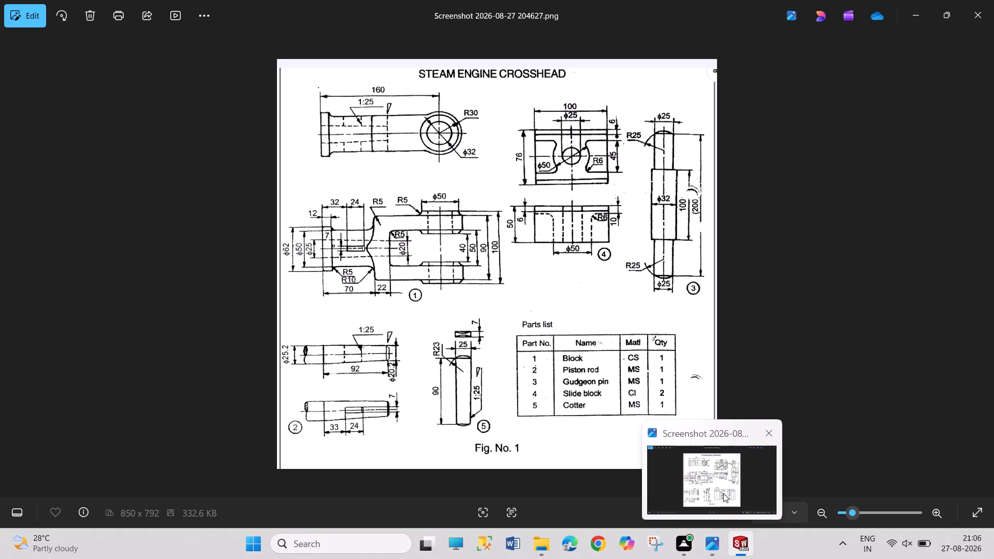
right_click(836, 412)
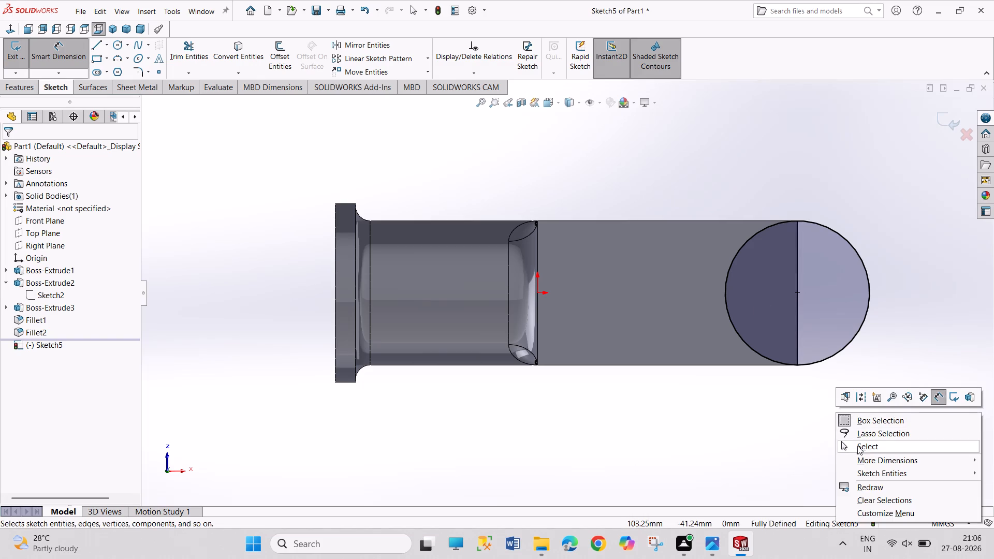
click(857, 446)
middle_drag(901, 328, 842, 376)
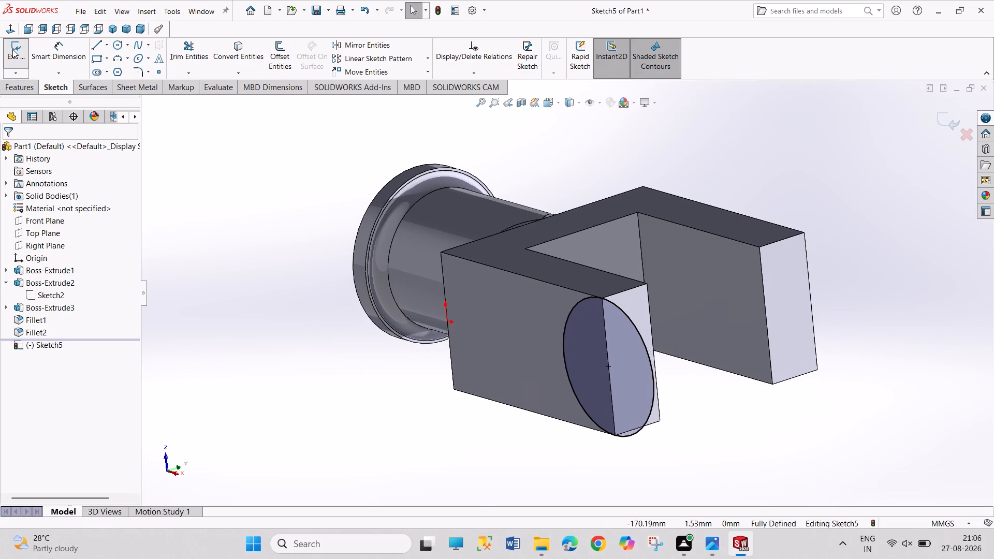
click(12, 49)
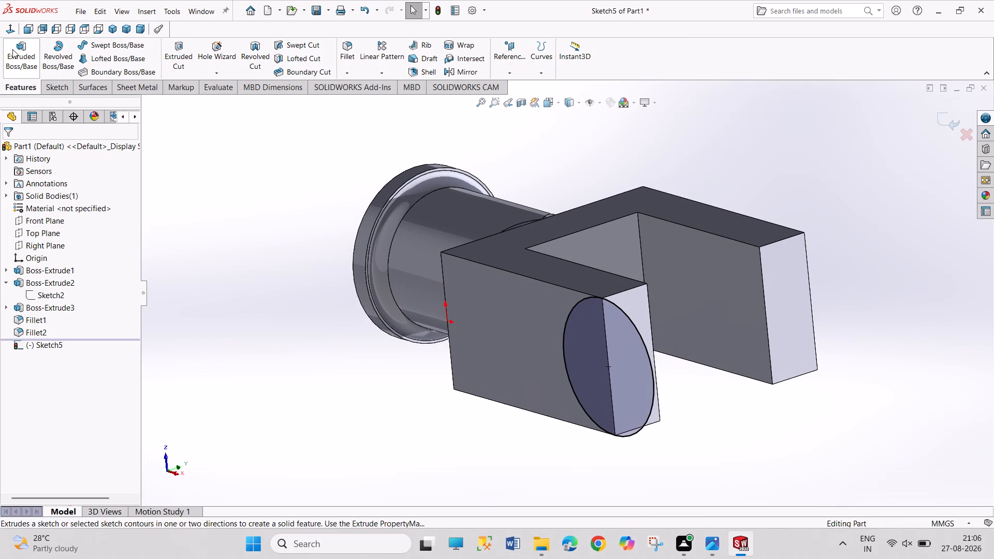
Extrude the circle as a merged two-direction Blind boss, 25 mm inward through the lower fork arm and 5 mm outward.
click(23, 55)
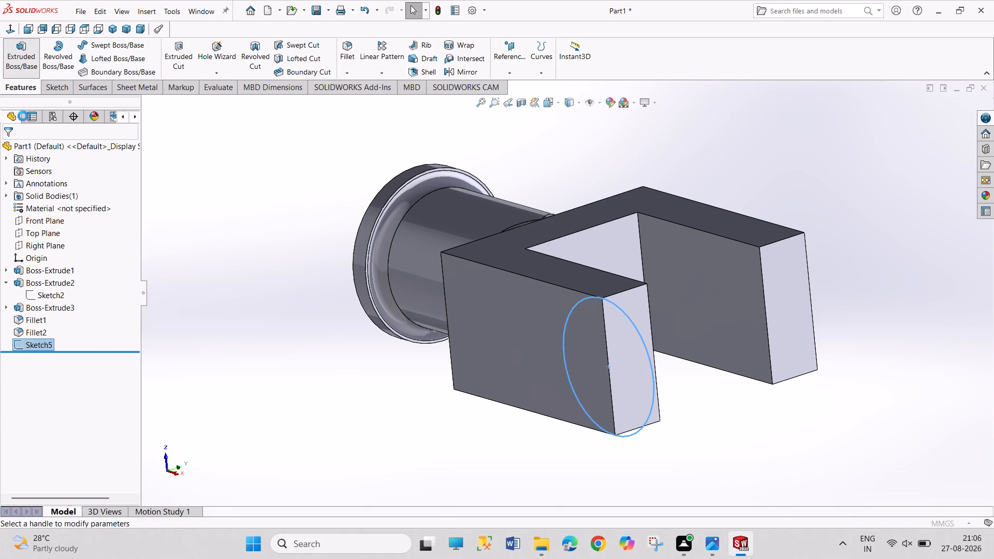
click(27, 341)
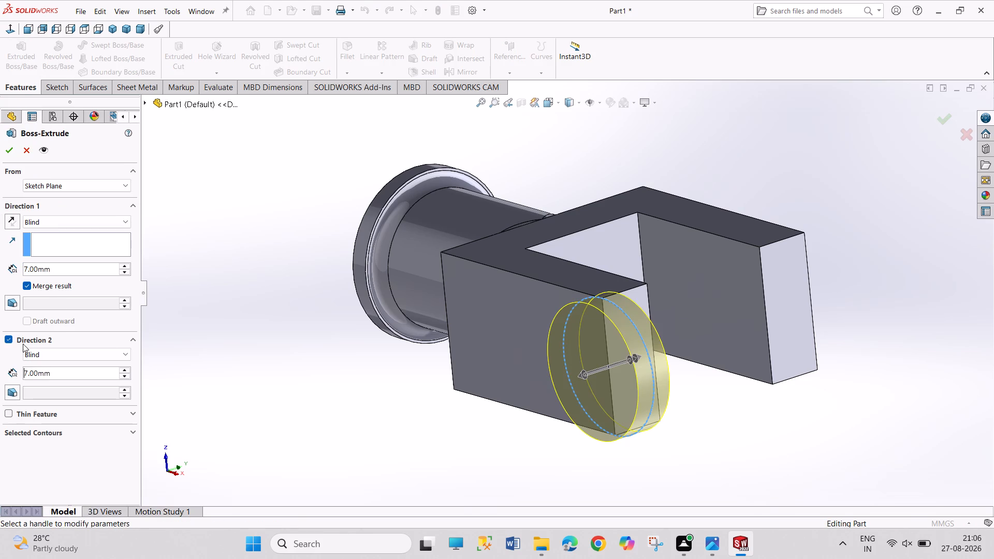
double_click(54, 375)
key(5)
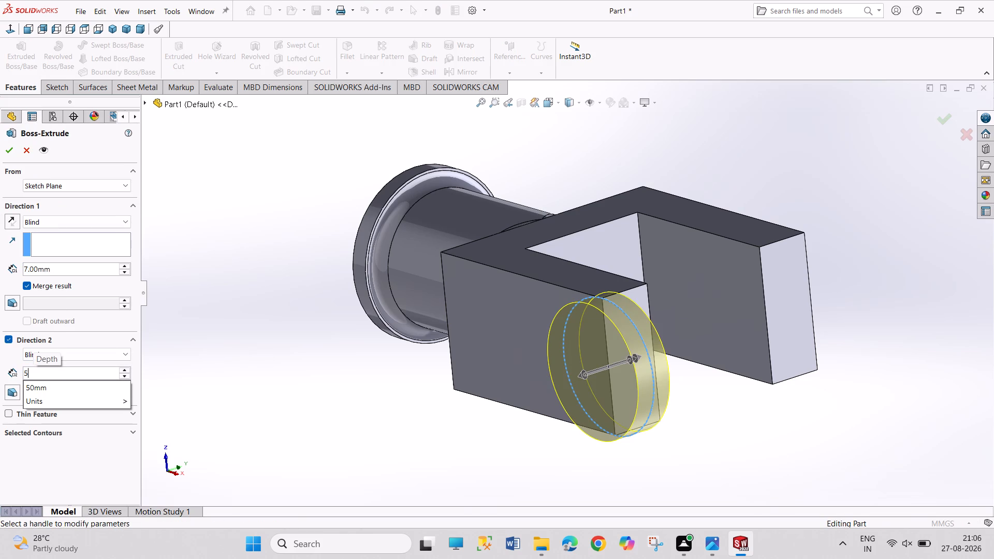
double_click(66, 270)
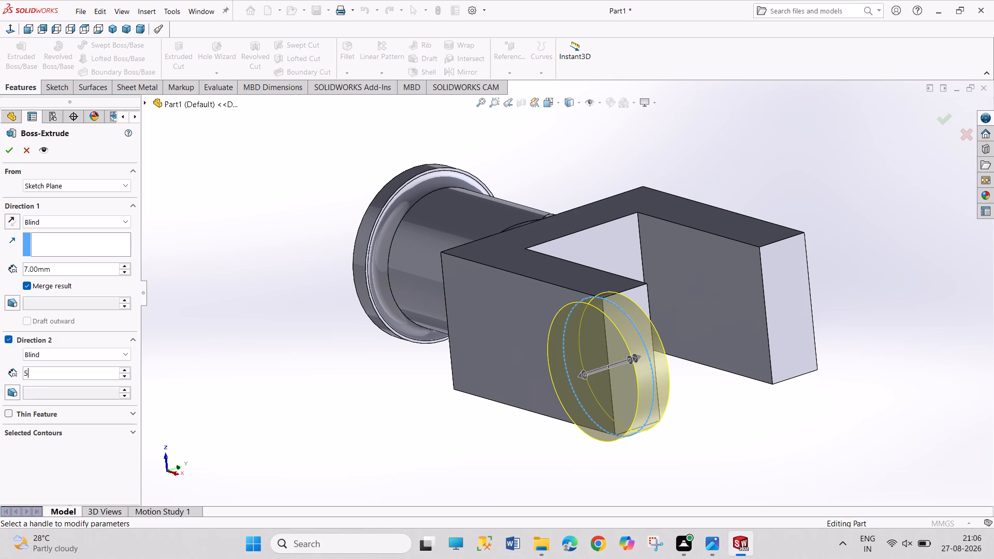
double_click(62, 270)
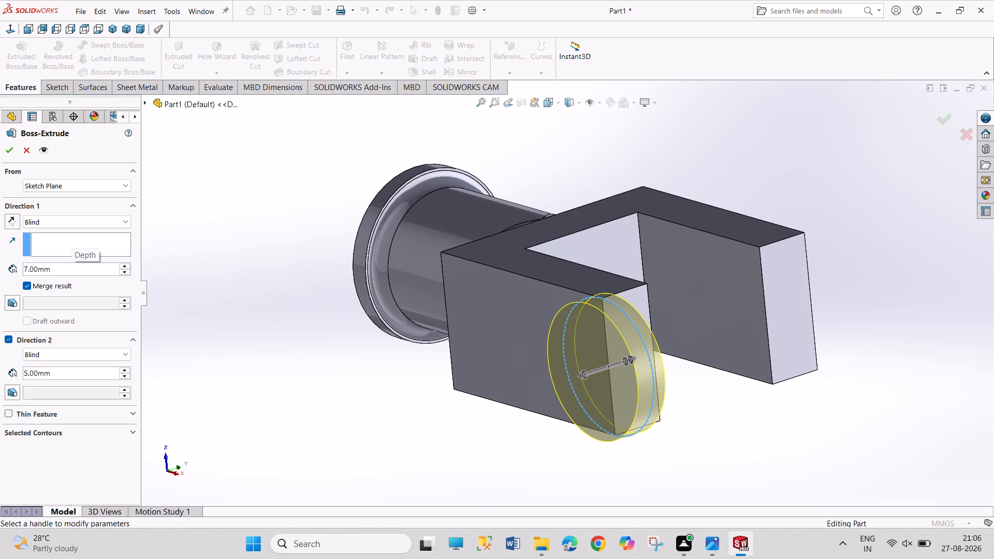
click(13, 225)
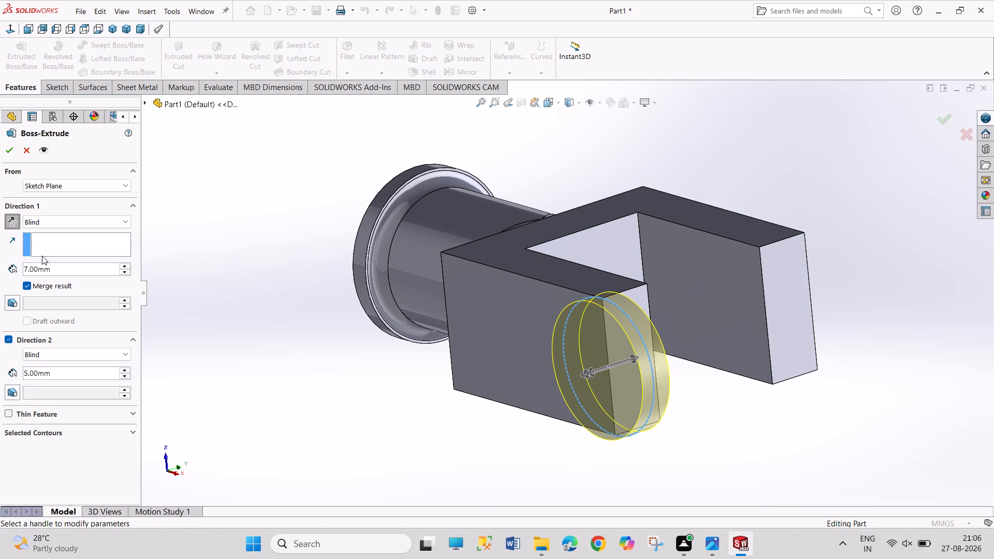
double_click(60, 275)
double_click(61, 272)
text(25)
key(Return)
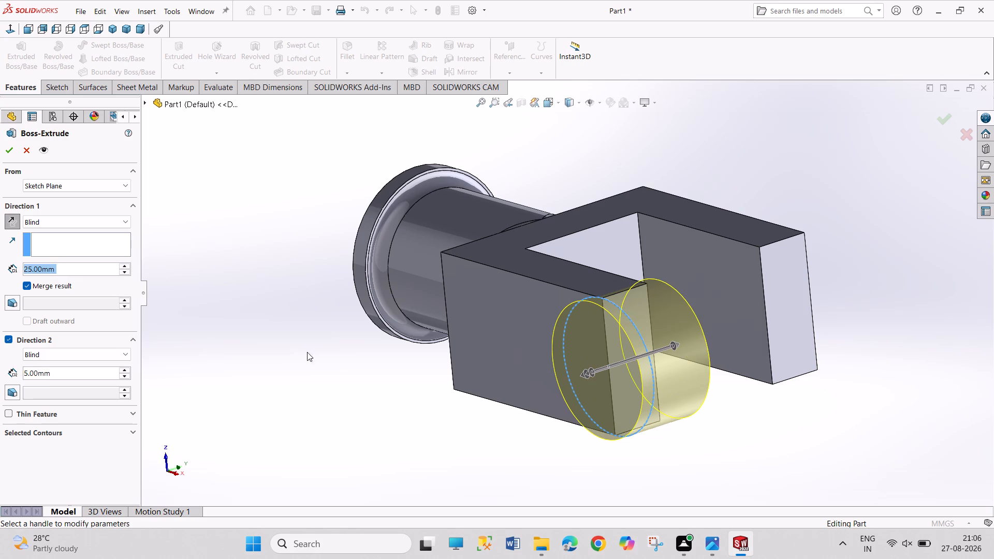
middle_drag(377, 373, 344, 402)
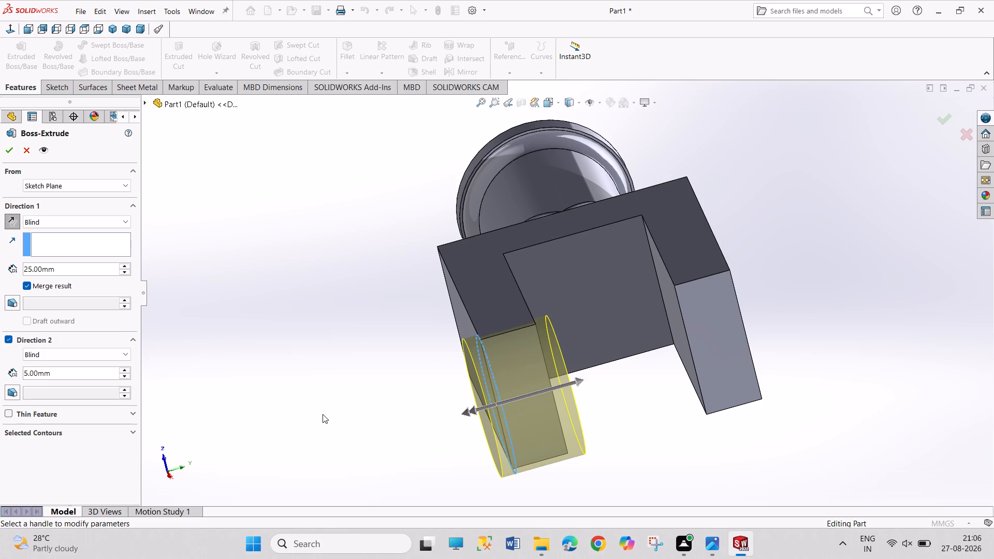
click(7, 148)
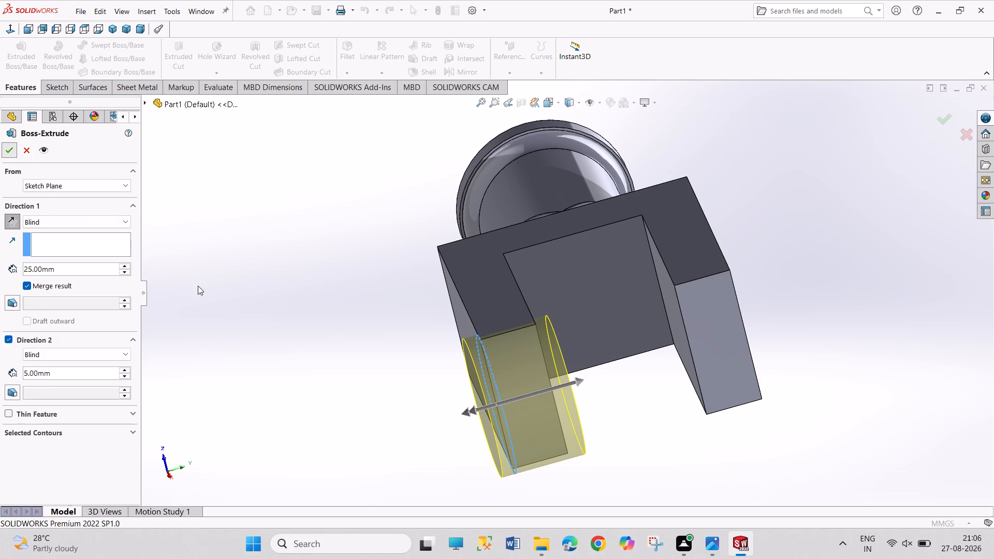
Fillet the edge where the round boss meets the lower fork arm's outer face with a 5 mm symmetric radius.
scroll(229, 320, up, 1)
middle_drag(230, 320, 227, 264)
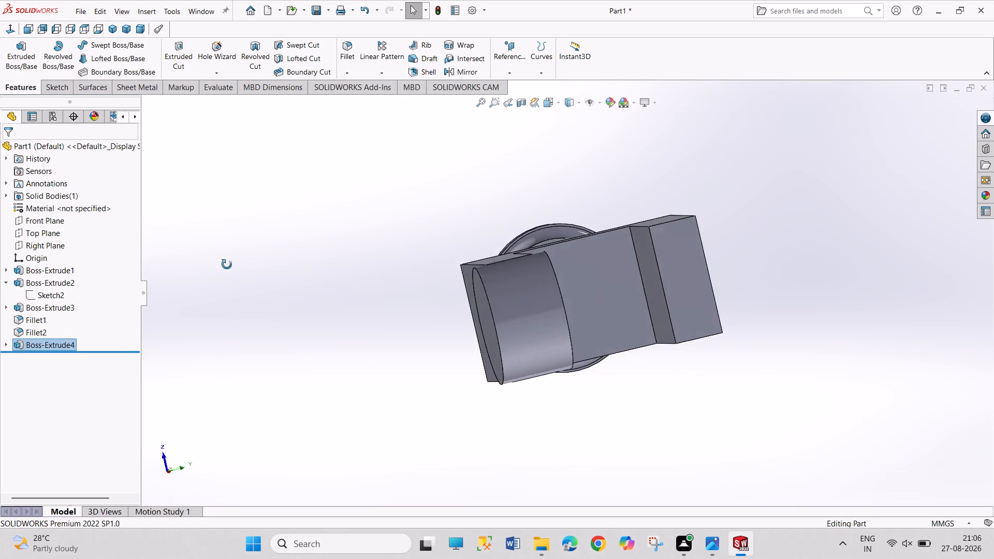
middle_drag(227, 264, 233, 254)
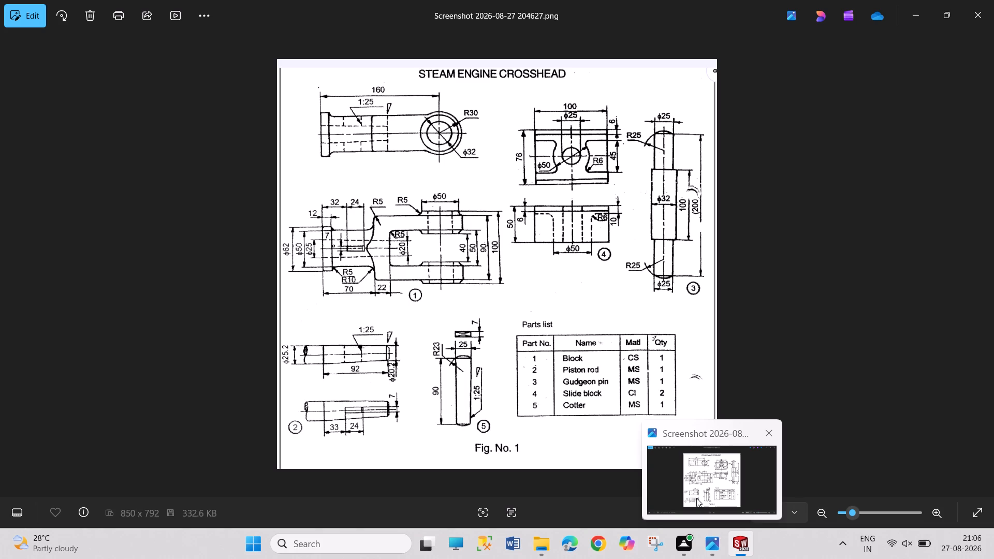
middle_drag(405, 398, 511, 422)
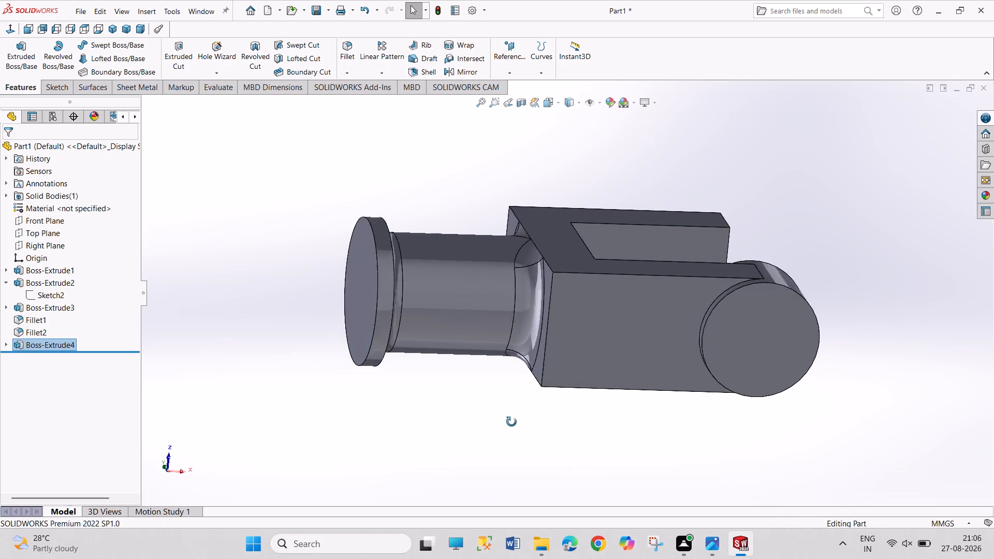
middle_drag(511, 422, 510, 421)
click(347, 45)
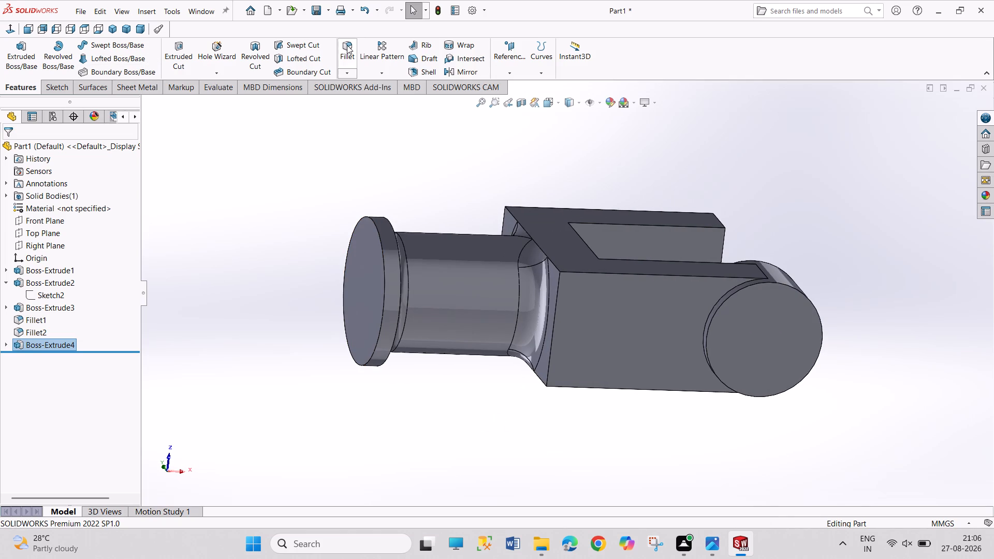
click(719, 300)
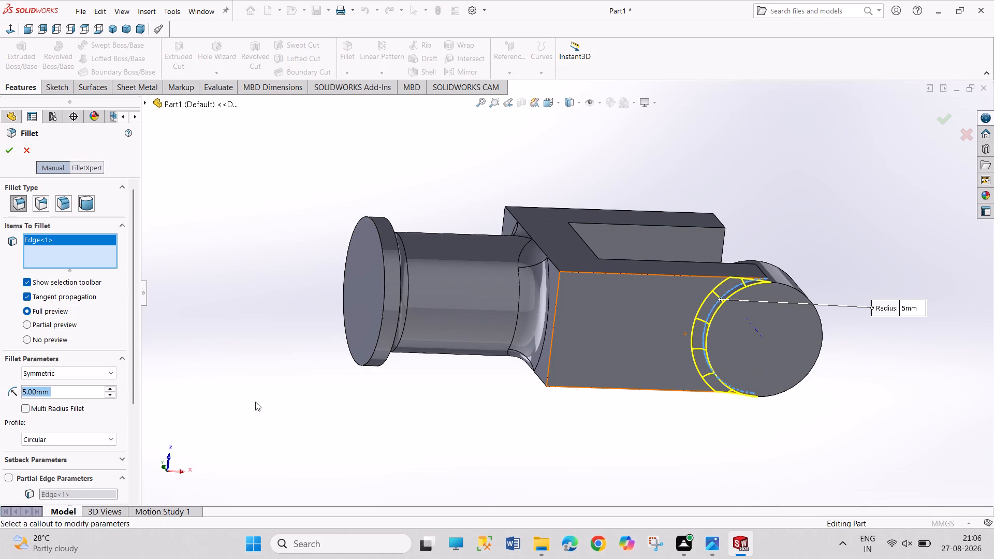
click(9, 149)
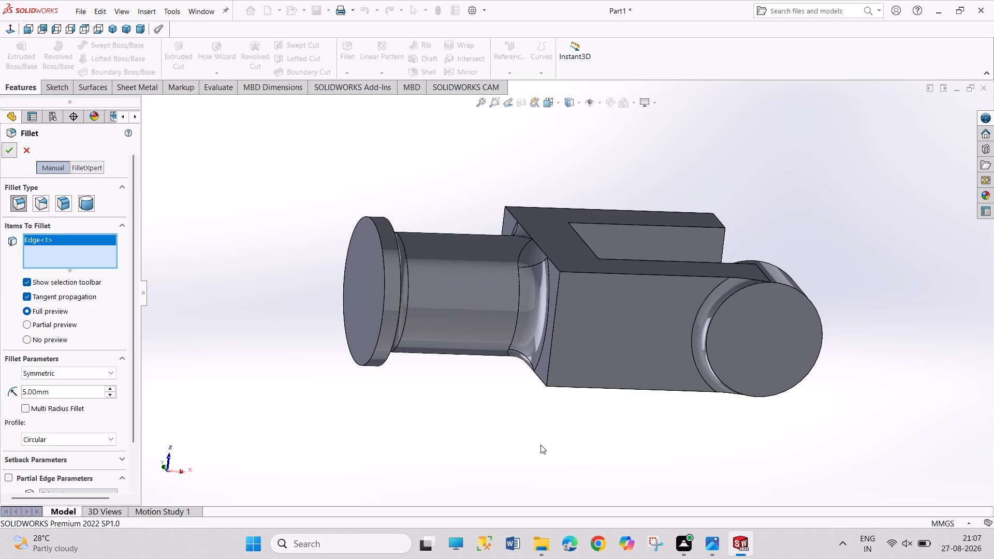
Sketch a 25 mm radius circle on the upper fork arm's outer face, centred on the midpoint of its free-end edge.
middle_drag(541, 445, 438, 390)
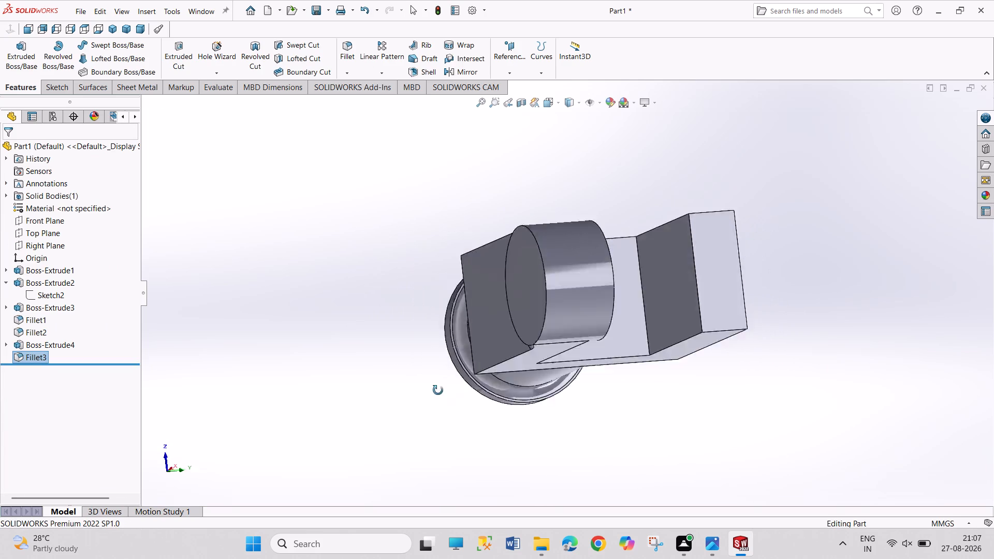
middle_drag(438, 390, 543, 429)
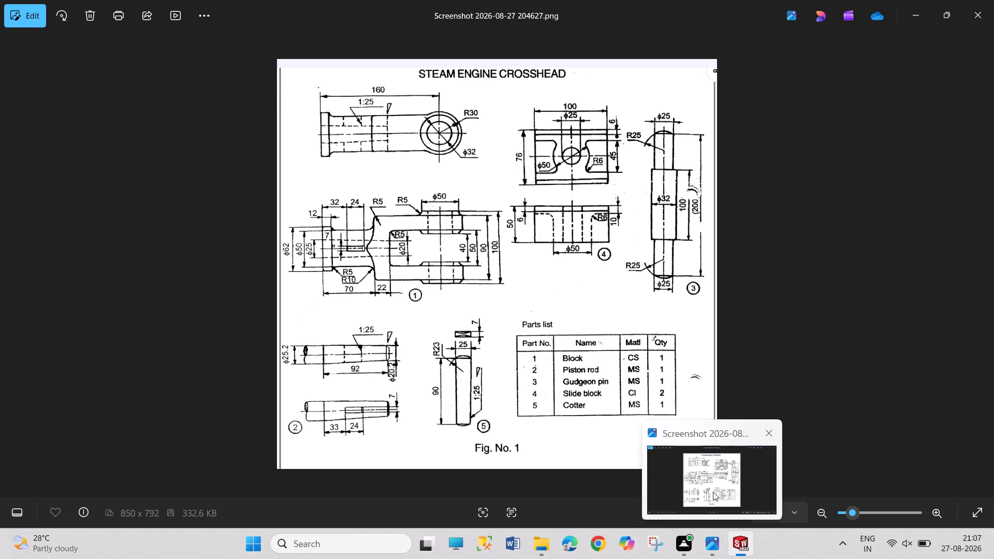
middle_drag(831, 383, 793, 395)
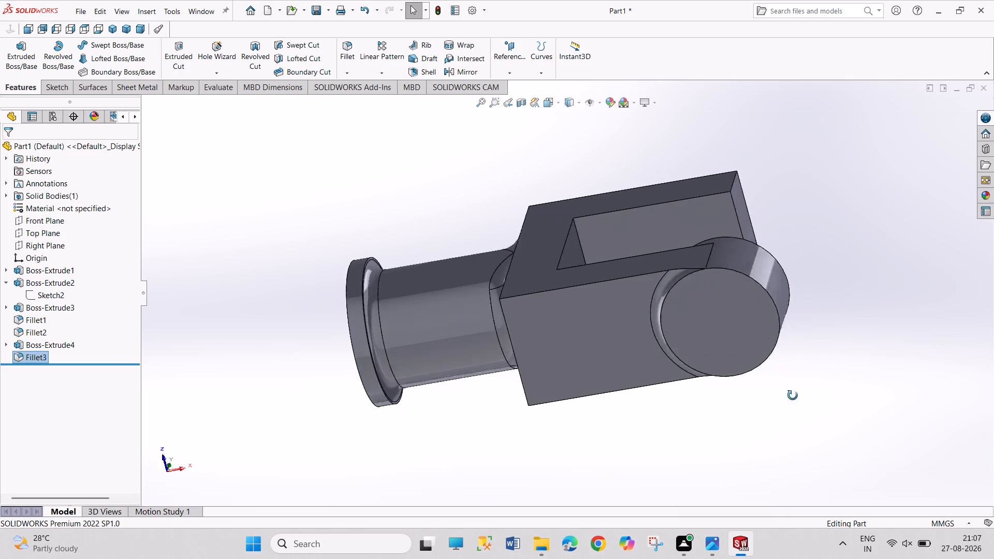
middle_drag(793, 395, 654, 467)
click(564, 307)
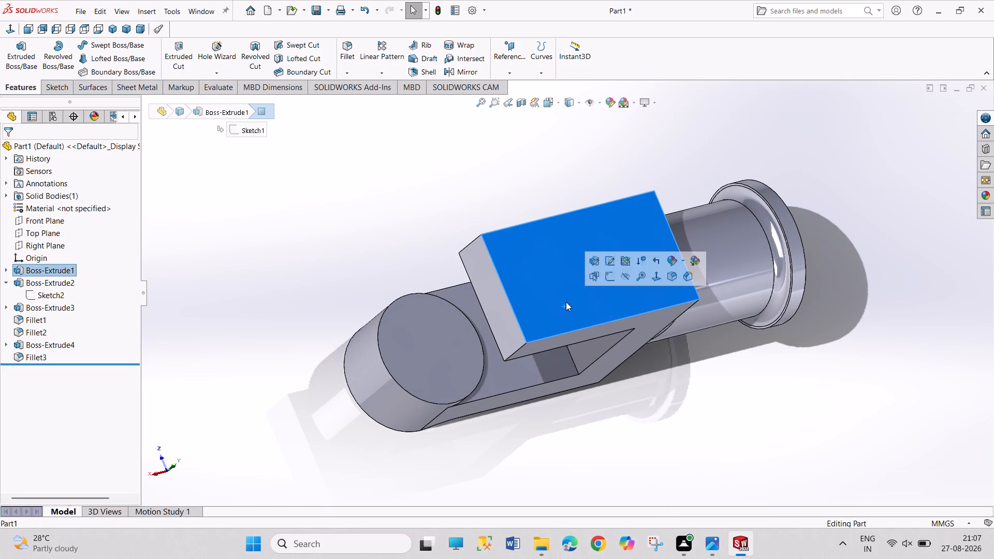
click(605, 279)
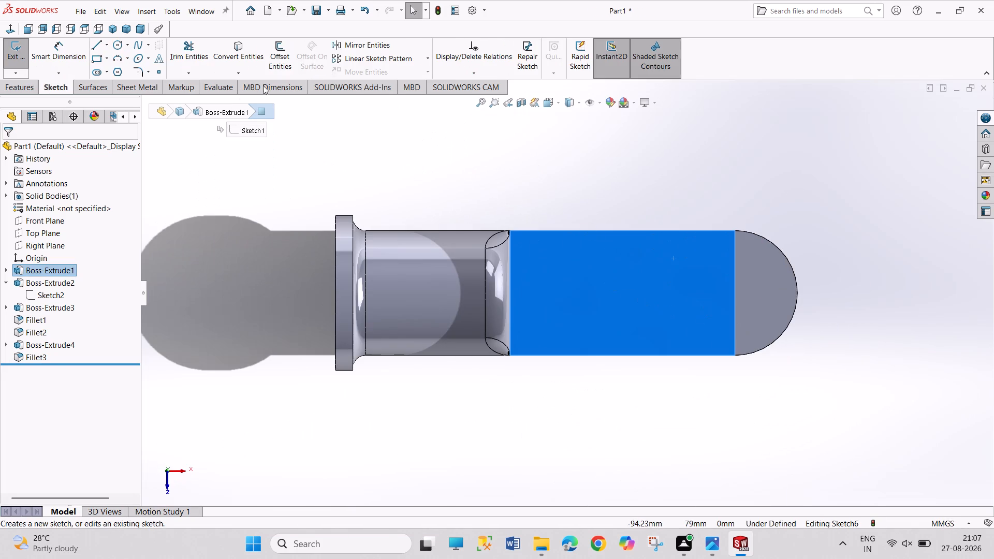
click(116, 46)
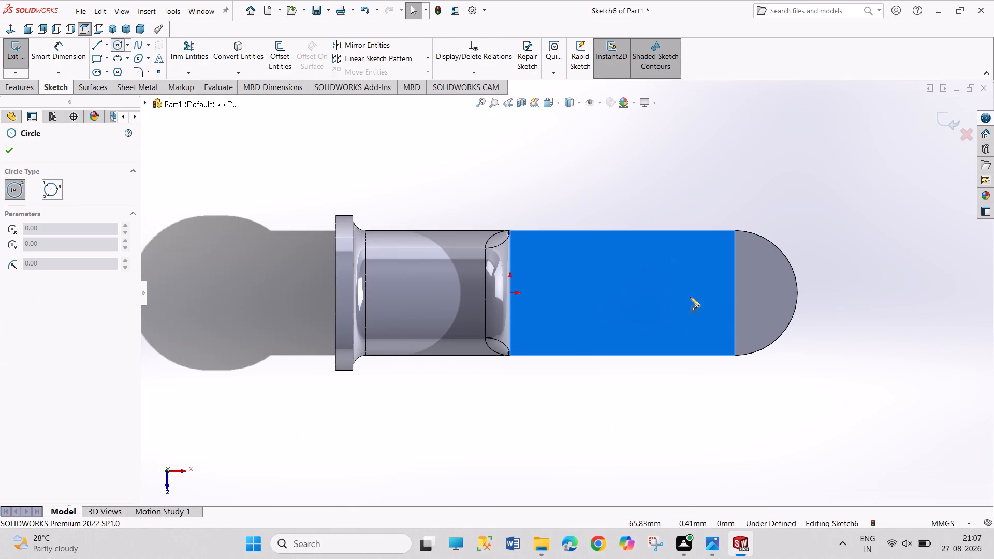
click(735, 293)
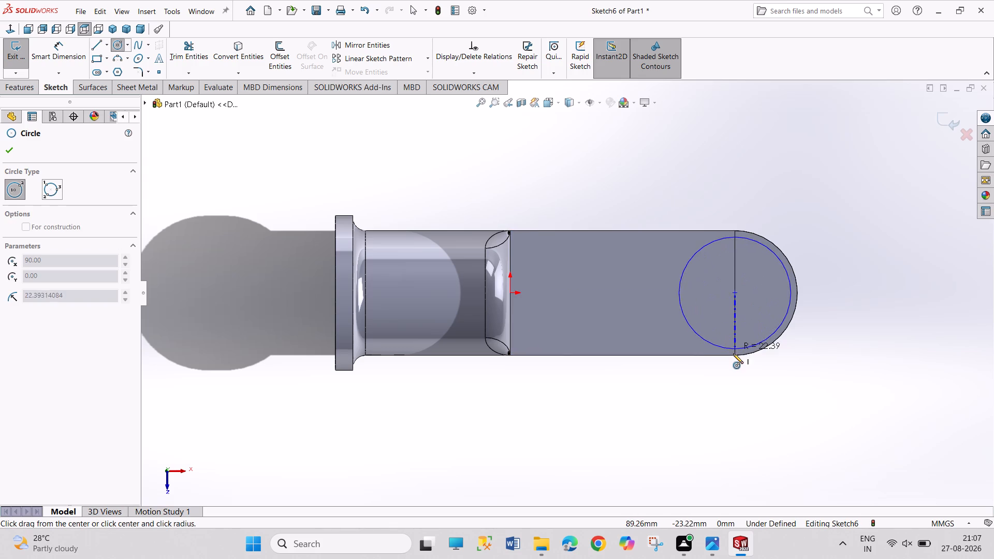
click(733, 355)
Dimension the circle on the upper fork arm's outer face with a 50 mm diameter.
right_click(773, 190)
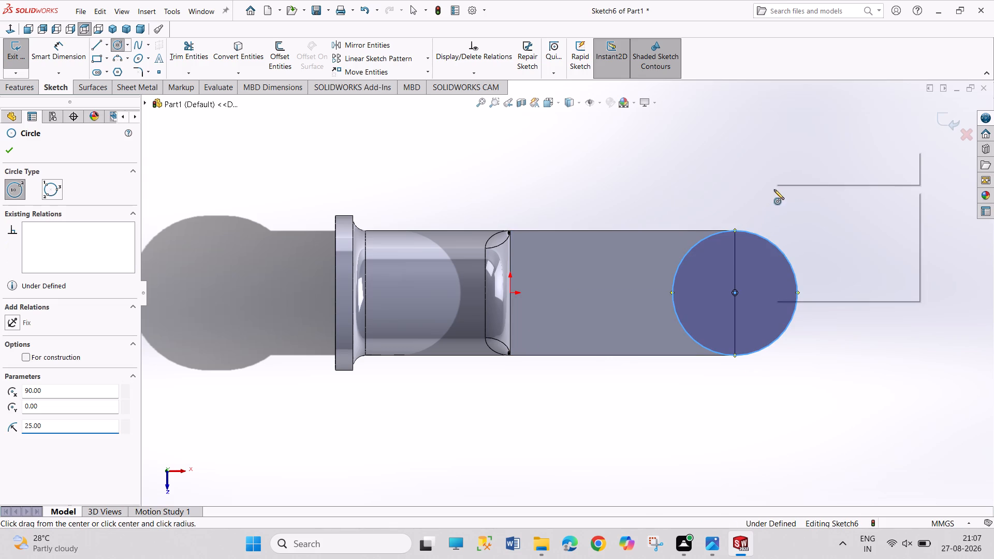
click(783, 198)
right_drag(795, 255, 786, 172)
click(767, 242)
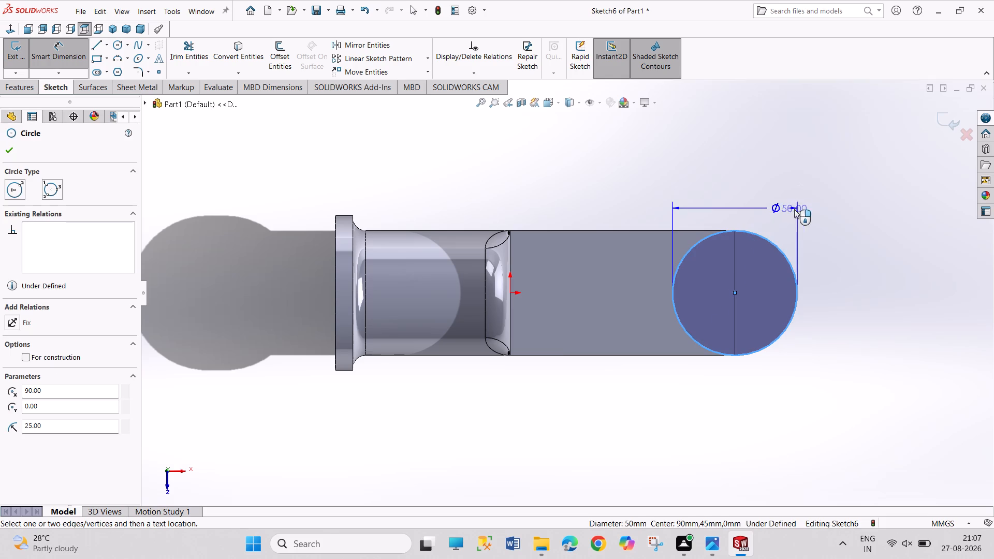
click(830, 217)
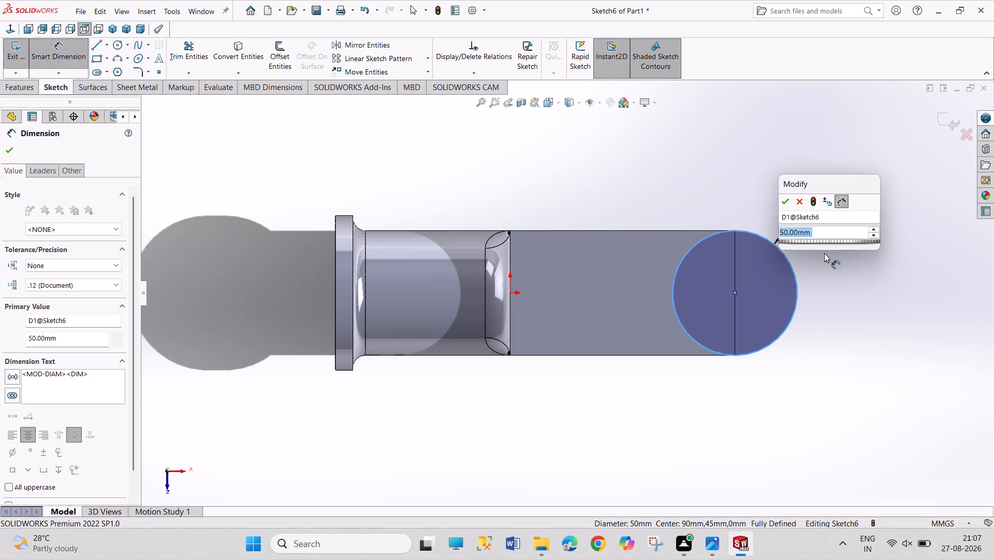
click(783, 206)
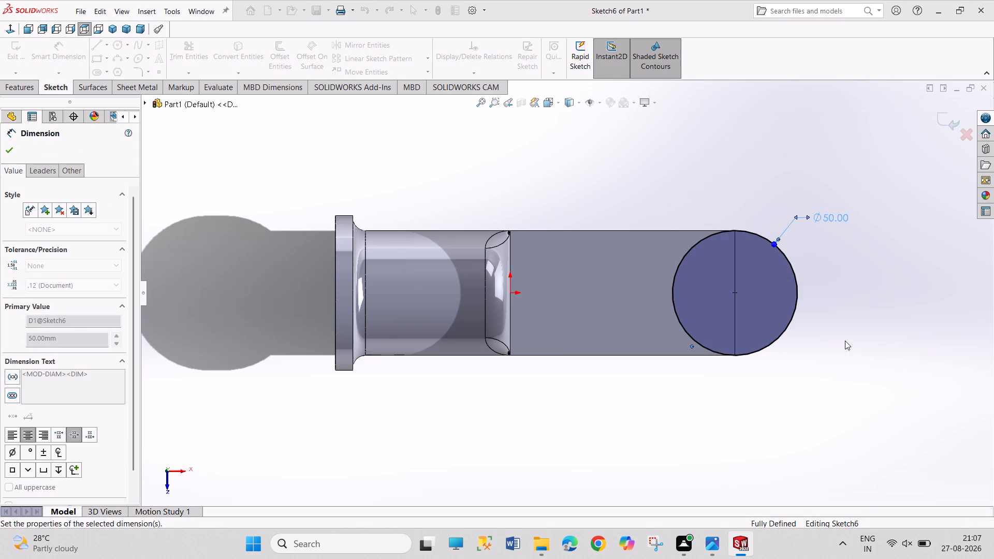
right_click(851, 343)
click(881, 375)
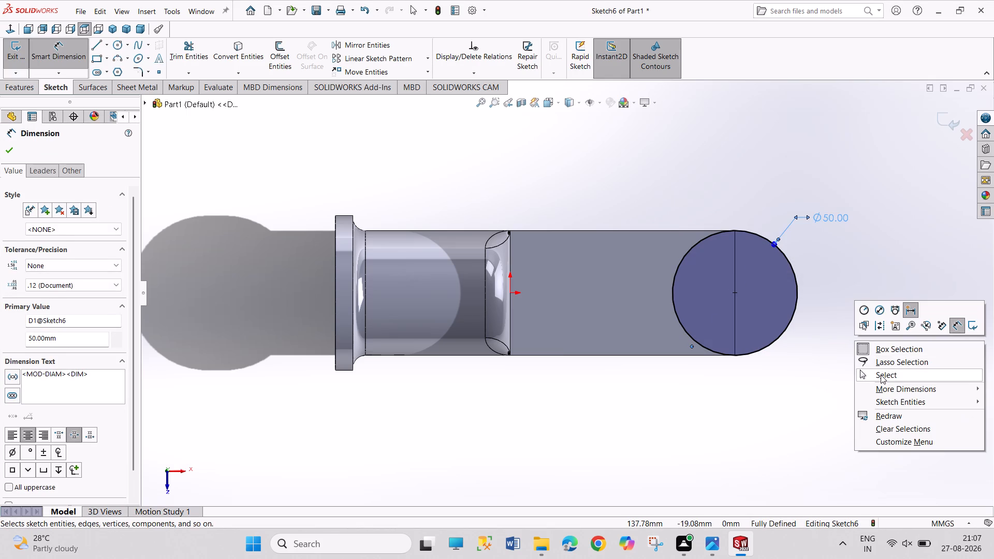
Add a horizontal relation between the origin and the circle's centre point, and exit the sketch.
click(512, 292)
ctrl+click(736, 296)
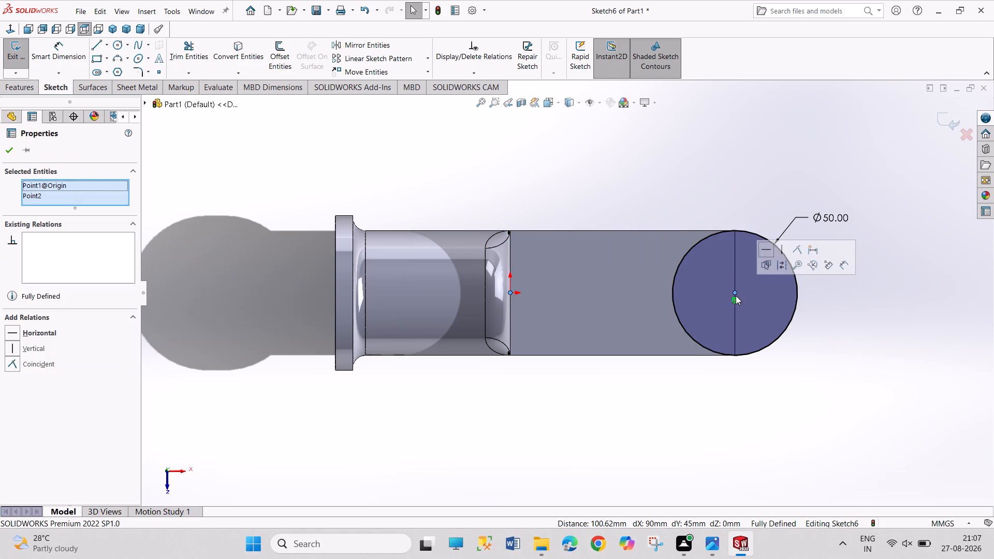
click(768, 254)
click(824, 310)
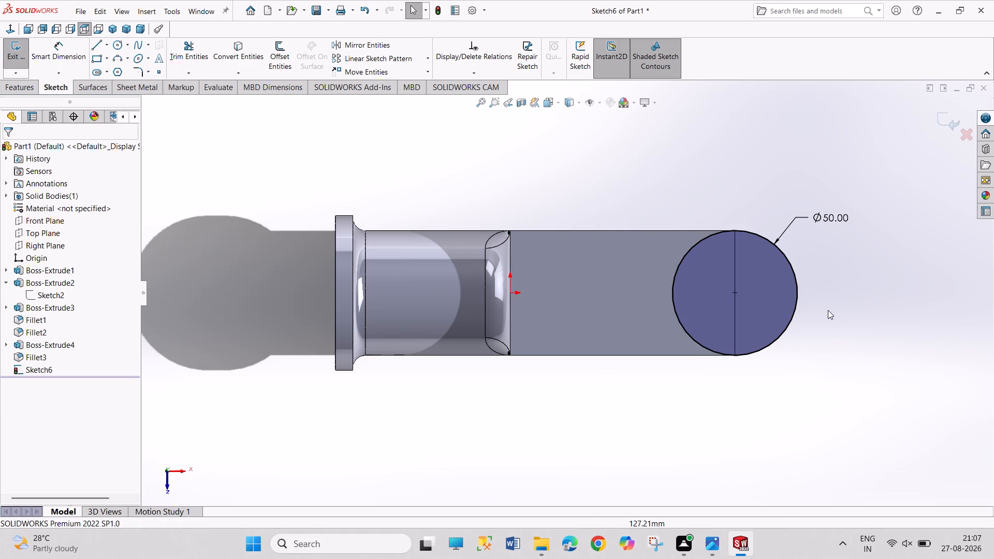
middle_drag(828, 314, 671, 374)
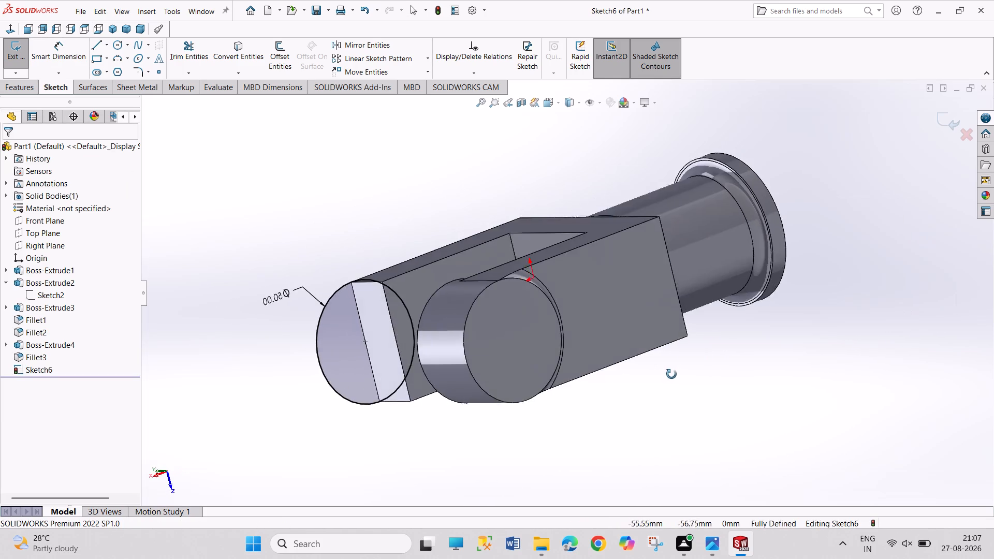
middle_drag(671, 374, 682, 378)
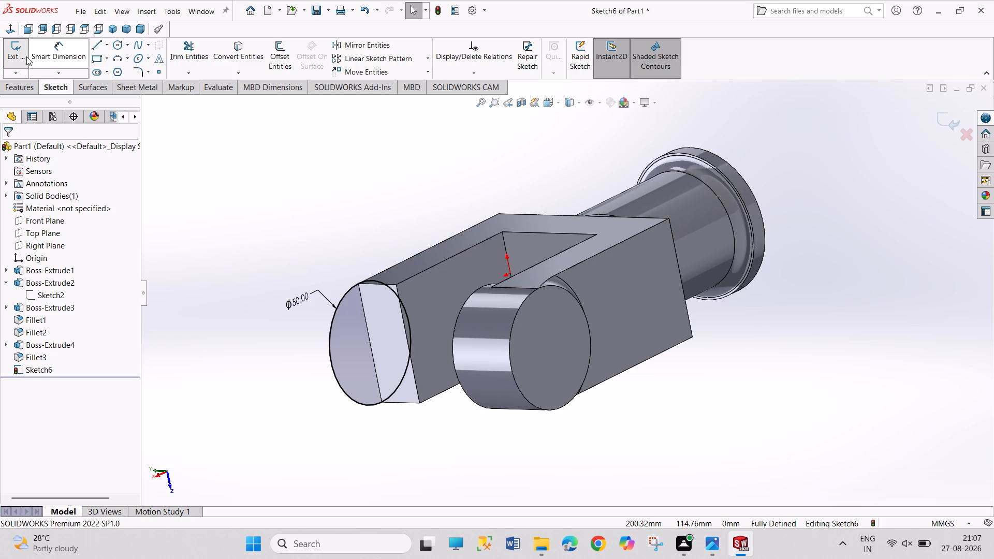
click(23, 52)
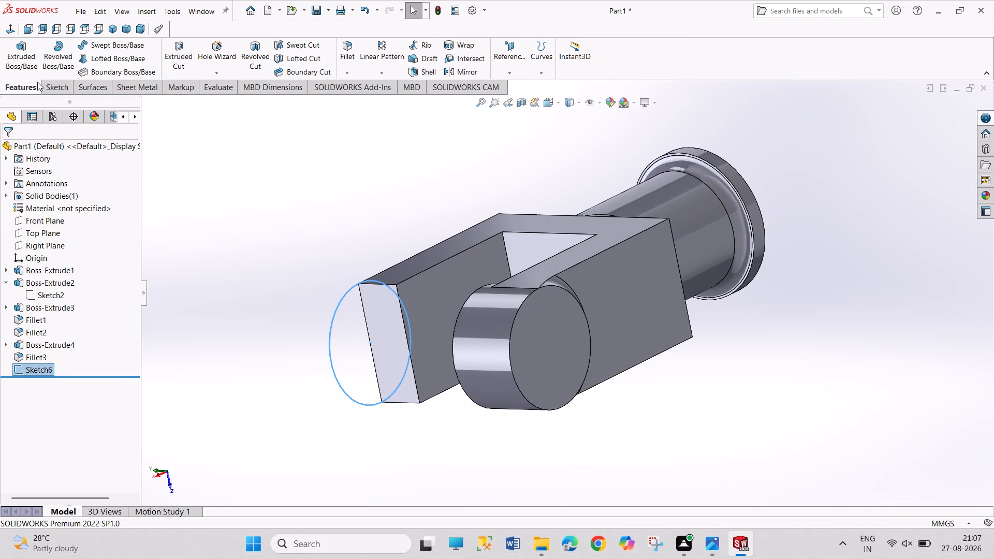
Extrude the circle as a merged two-direction Blind boss, 25 mm inward through the upper fork arm and 5 mm outward.
click(24, 64)
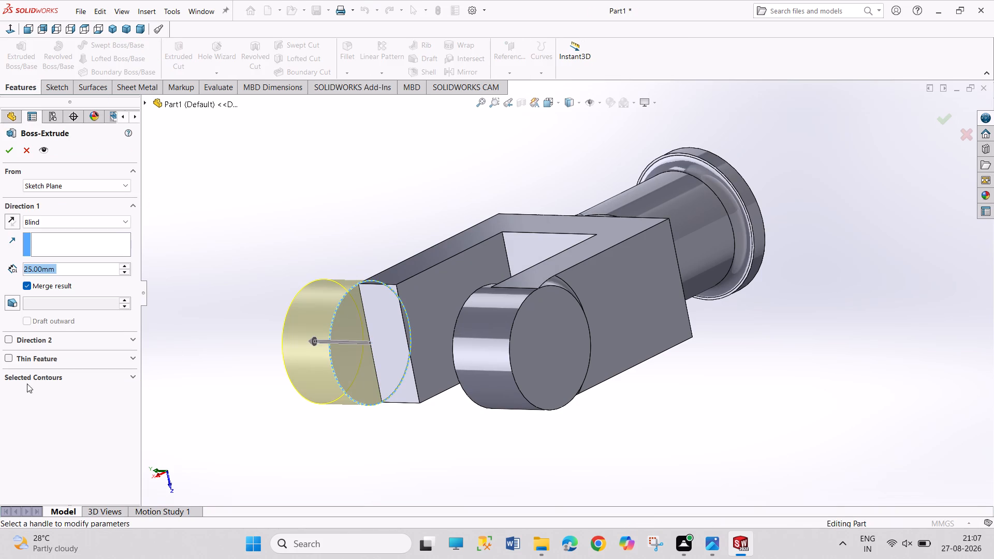
click(9, 339)
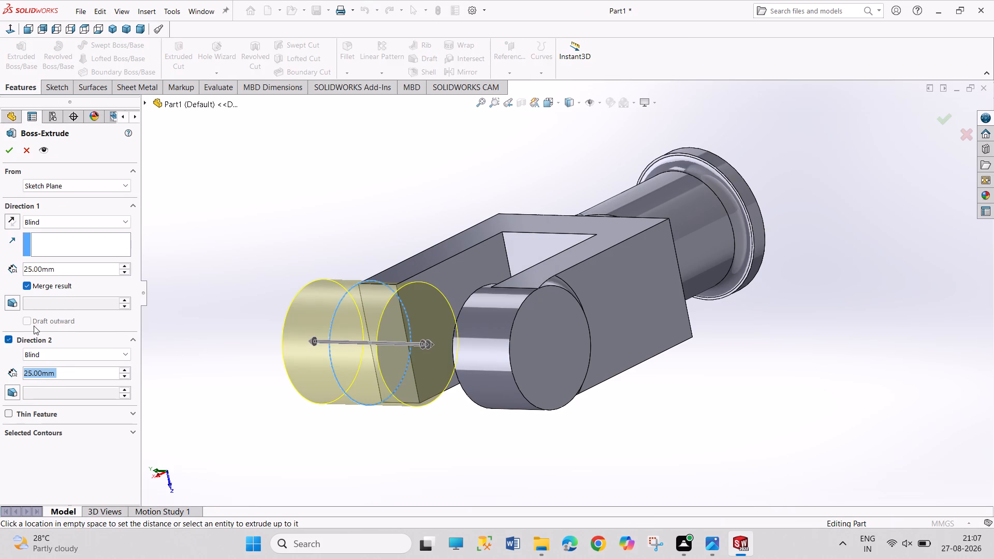
key(5)
key(Return)
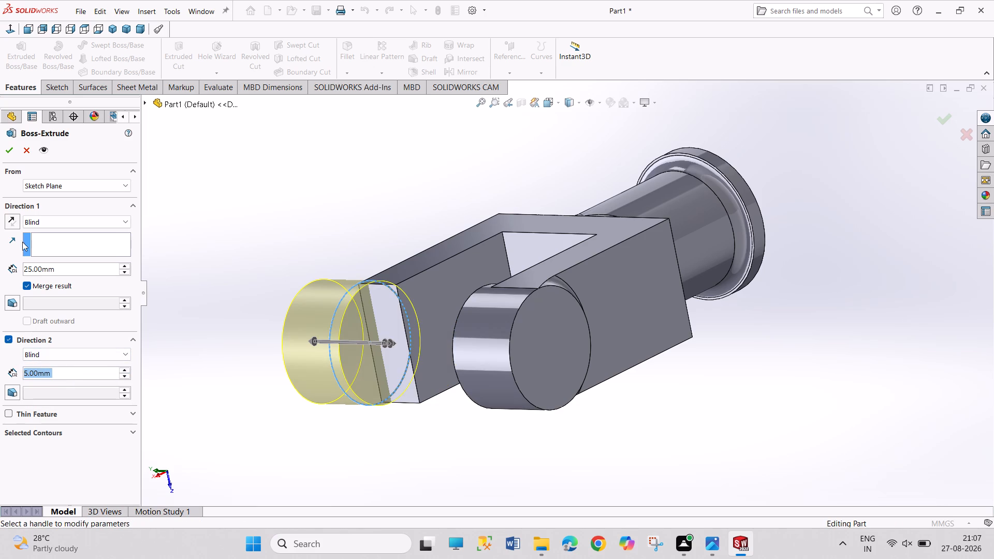
click(12, 225)
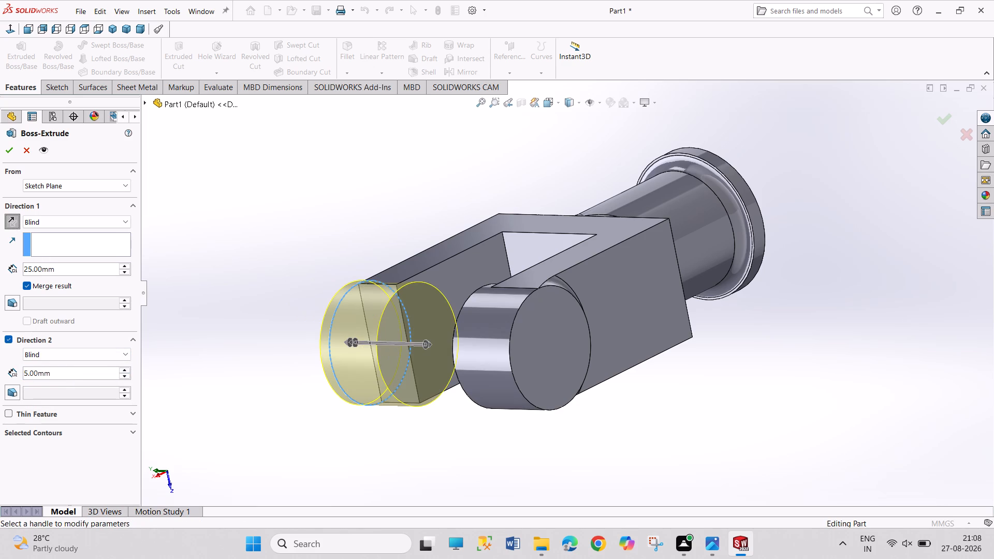
click(10, 156)
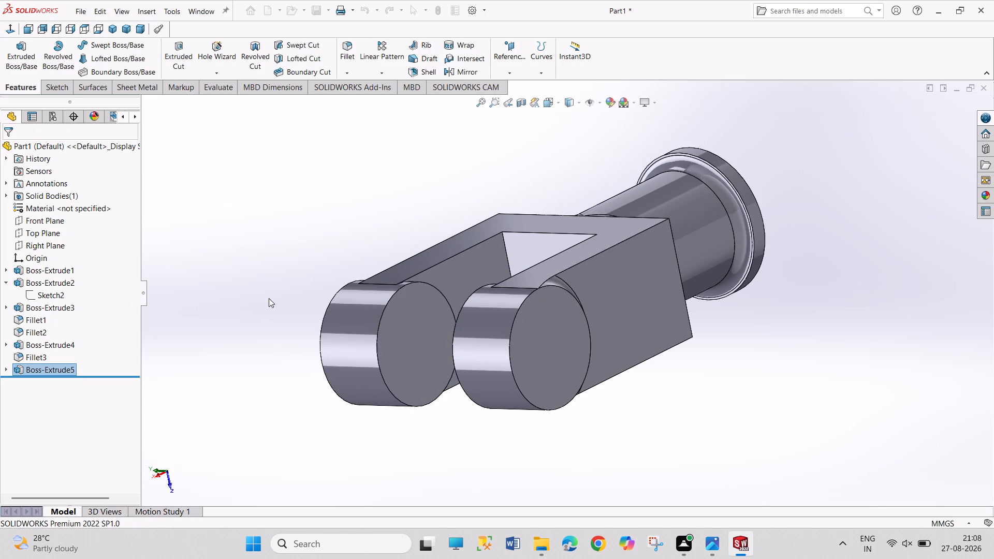
Sketch a circle of about 9.7 mm radius on the upper arm boss's outer face, concentric with the boss.
middle_drag(269, 295, 378, 303)
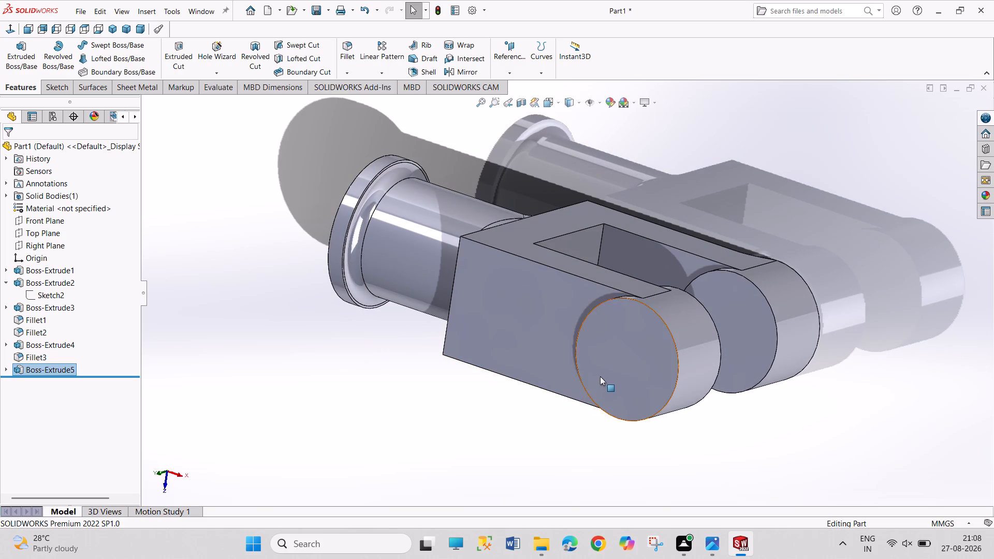
click(600, 376)
click(649, 348)
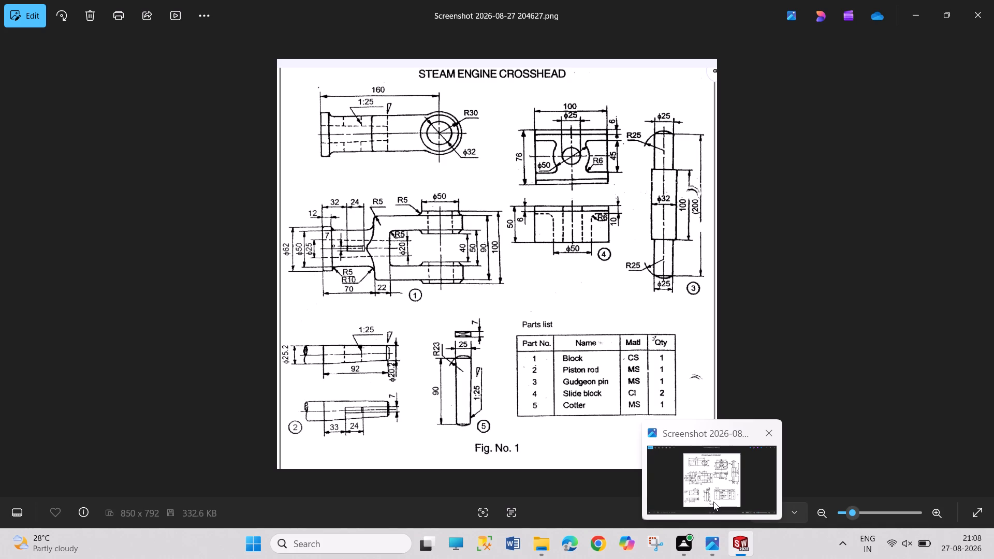
click(116, 43)
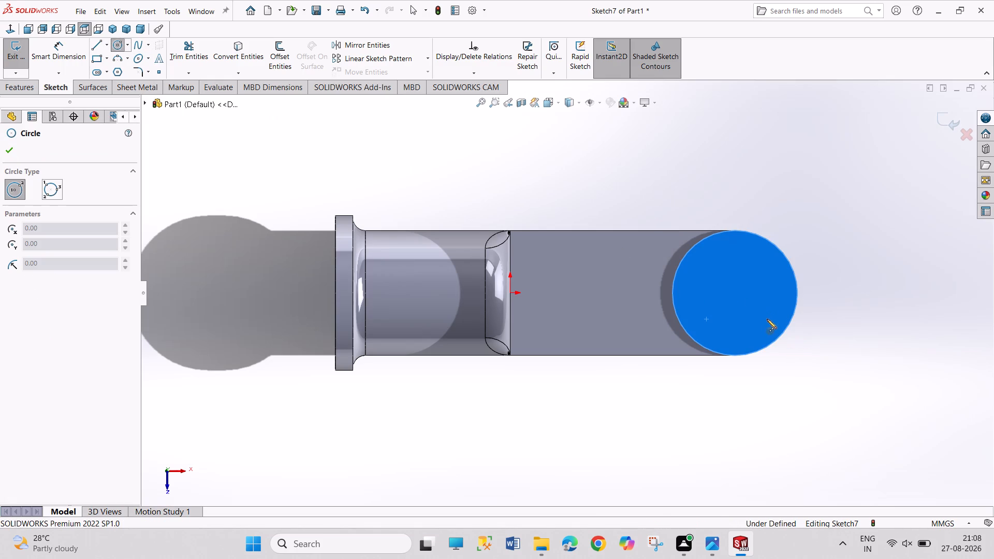
click(734, 292)
drag(741, 316, 747, 319)
Set the new circle's diameter to 32 mm and exit the sketch.
right_drag(828, 341, 822, 195)
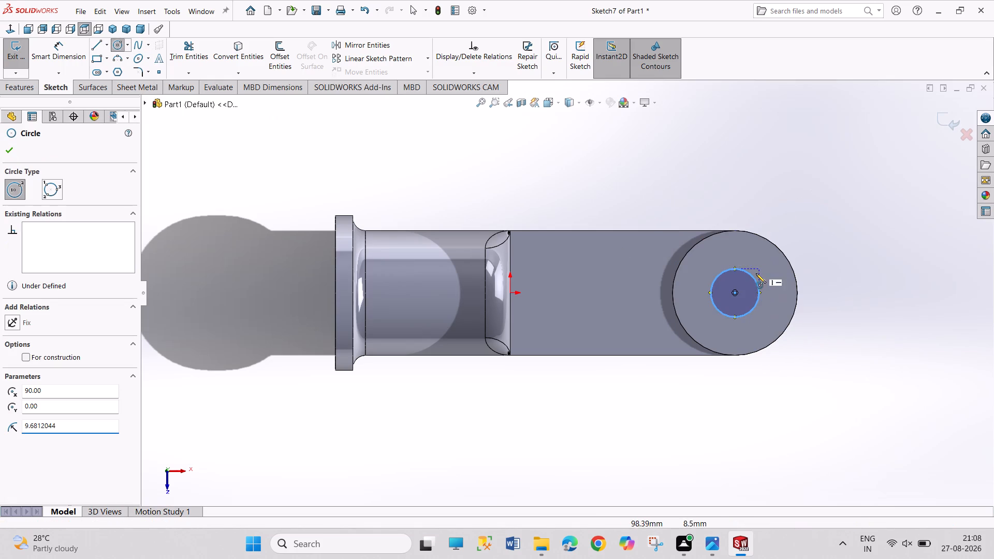
right_drag(849, 283, 824, 123)
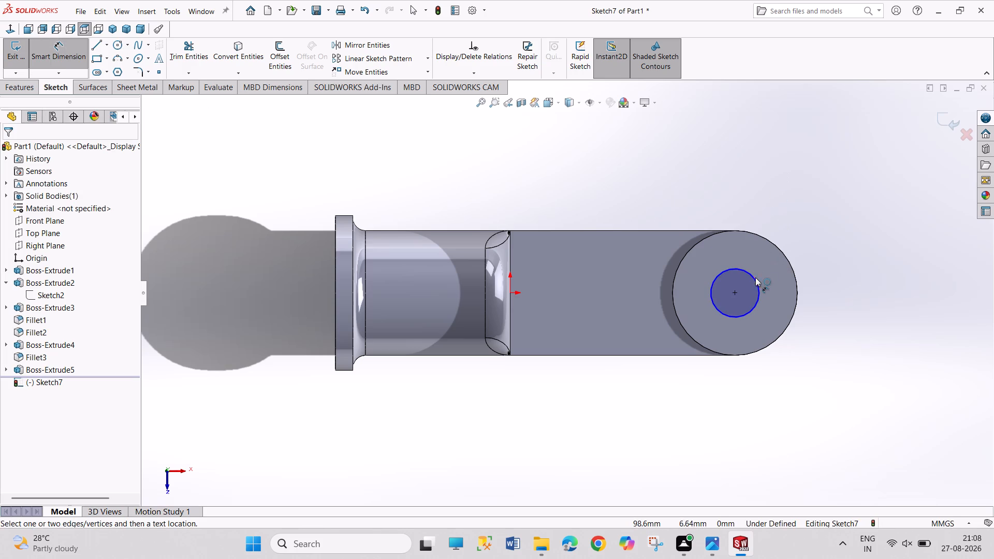
click(755, 278)
click(832, 225)
text(32)
key(Return)
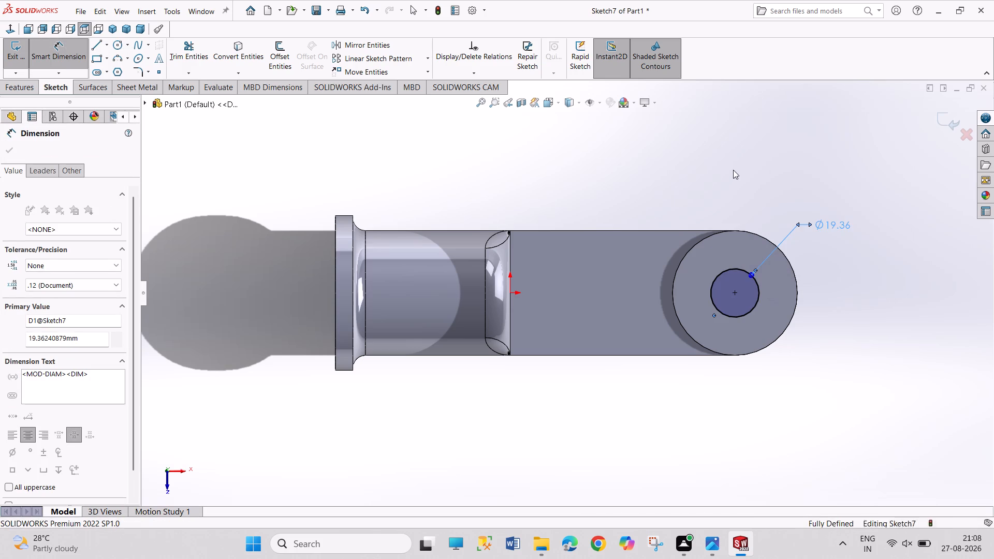
right_click(735, 163)
click(752, 201)
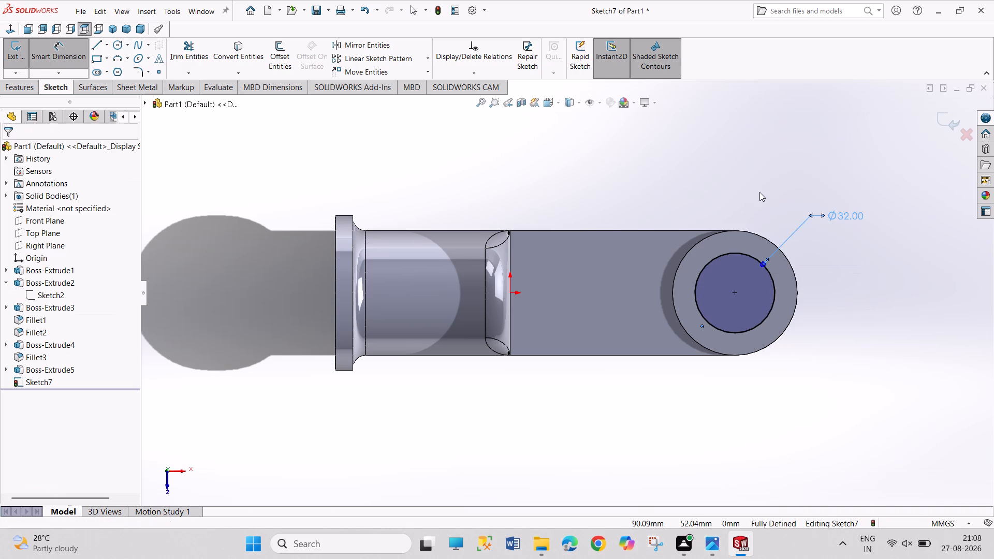
middle_drag(779, 184, 733, 228)
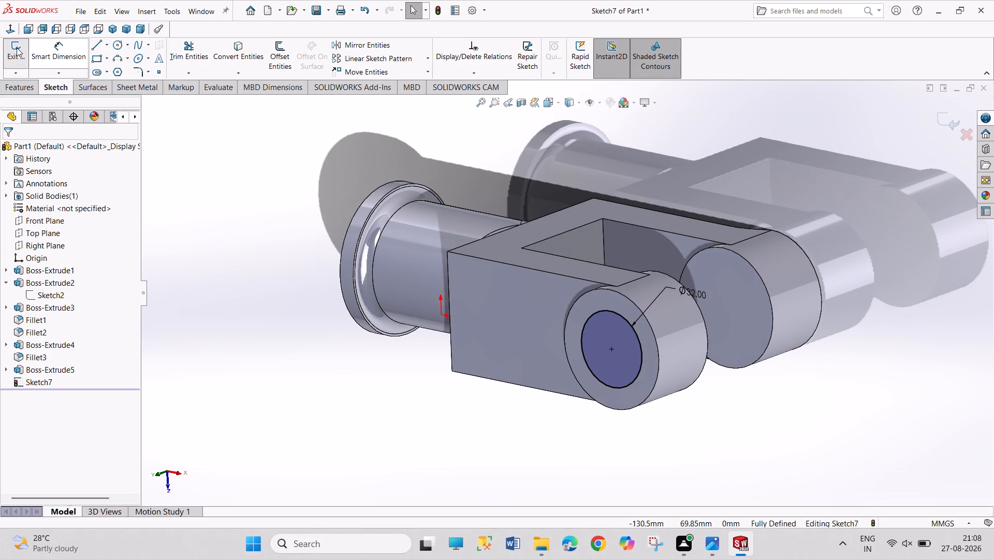
click(16, 47)
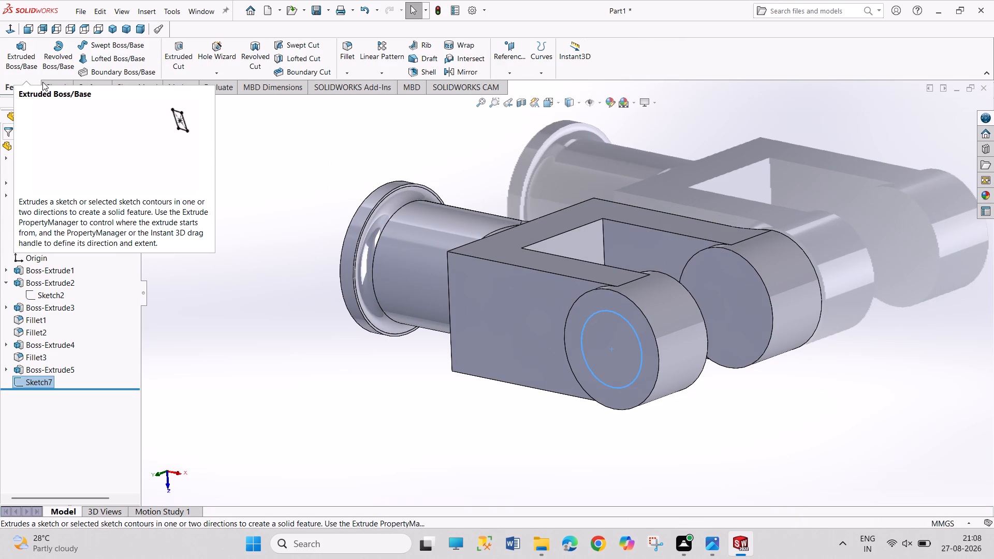
Cut-extrude the 32 mm circle Blind to a depth of 115 mm through both fork arm bosses.
click(184, 52)
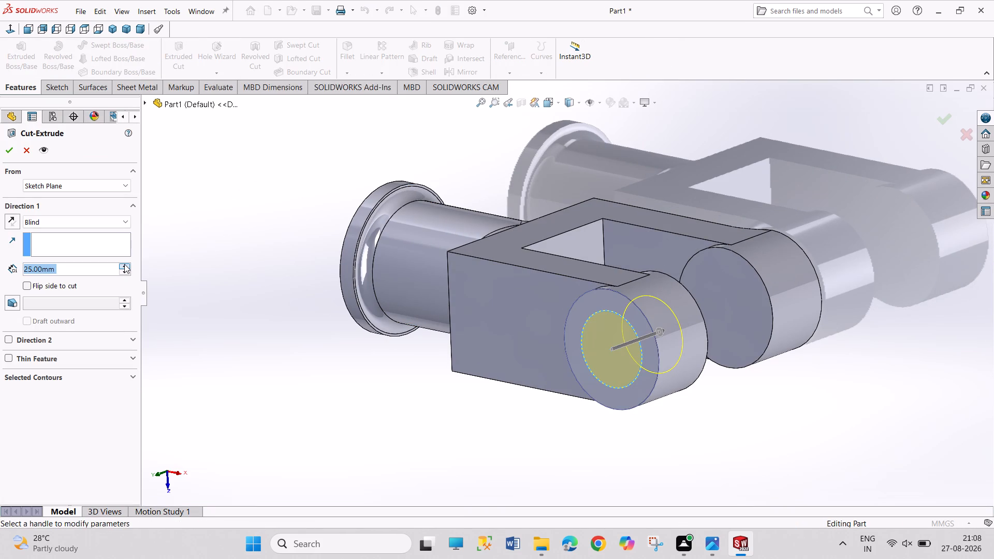
triple_click(124, 264)
triple_click(124, 264)
double_click(124, 264)
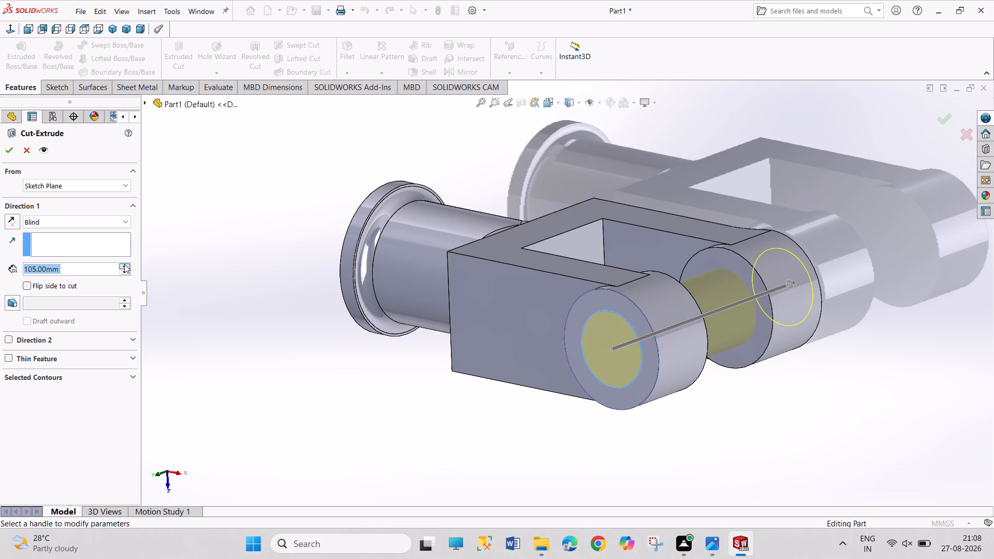
click(124, 264)
click(11, 149)
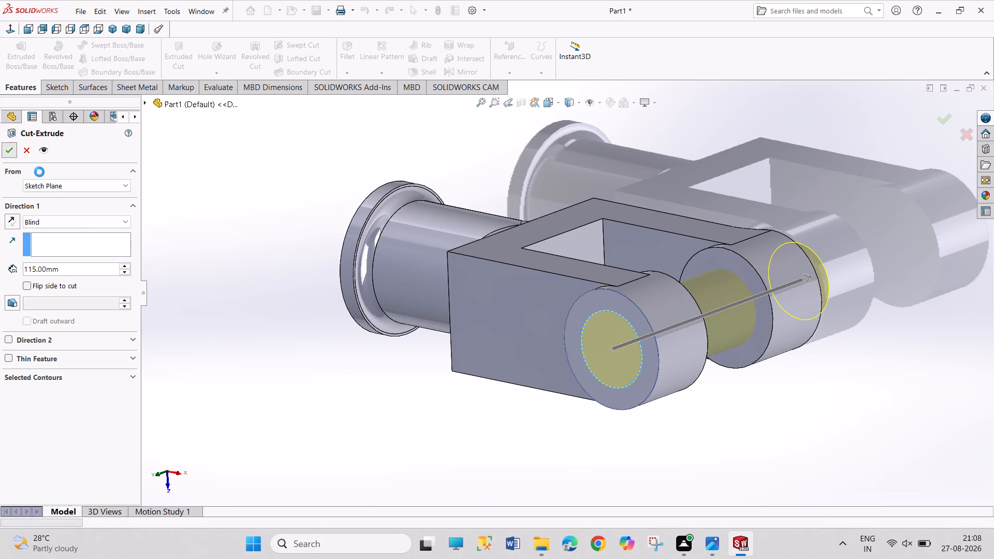
Fillet the edge where the round boss meets the upper fork arm's outer face with a 5 mm symmetric radius.
middle_drag(329, 355, 415, 344)
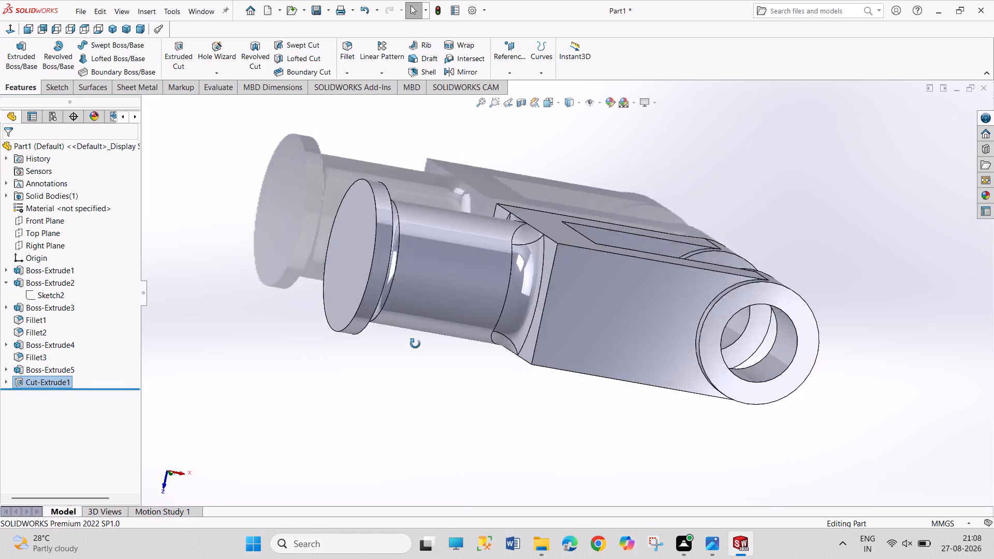
middle_drag(415, 344, 228, 357)
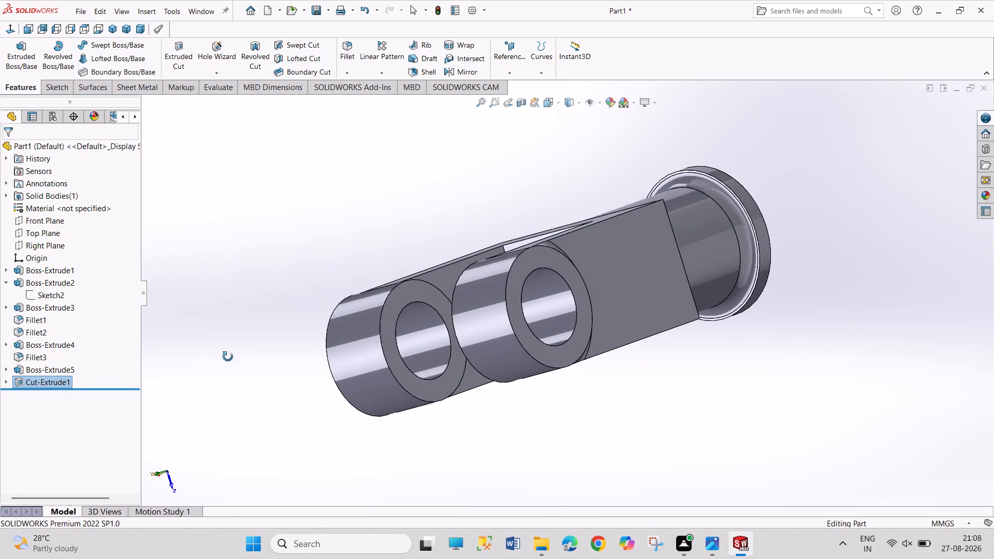
middle_drag(228, 357, 419, 340)
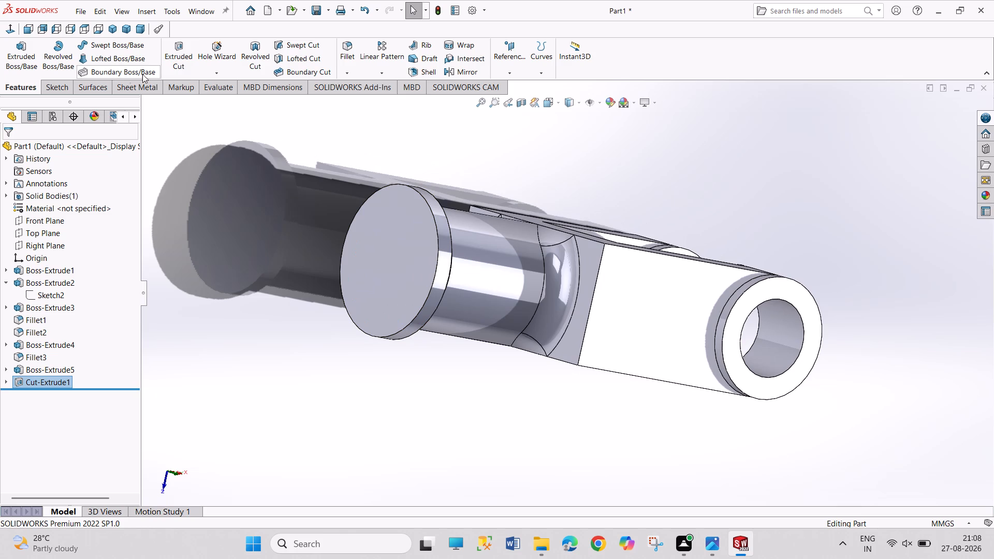
click(348, 52)
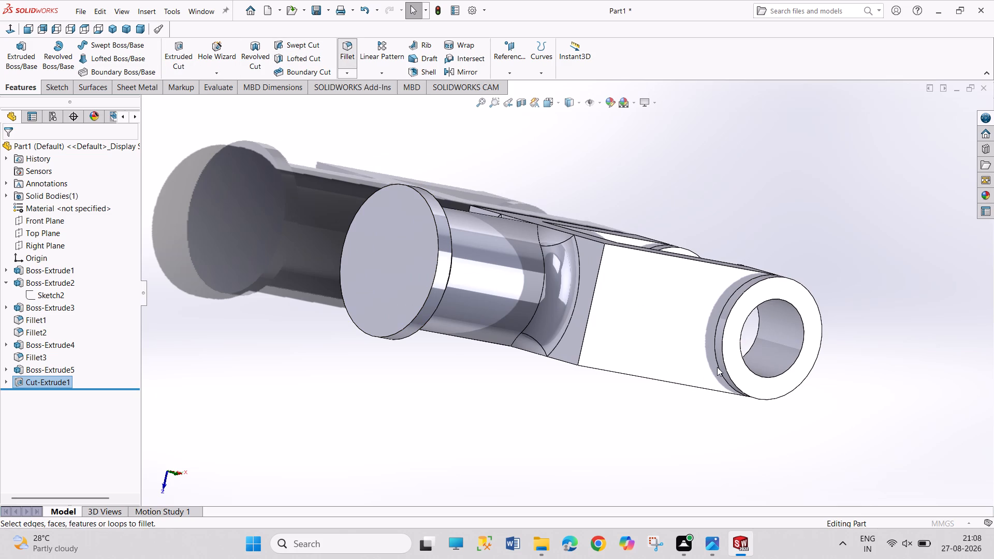
click(717, 366)
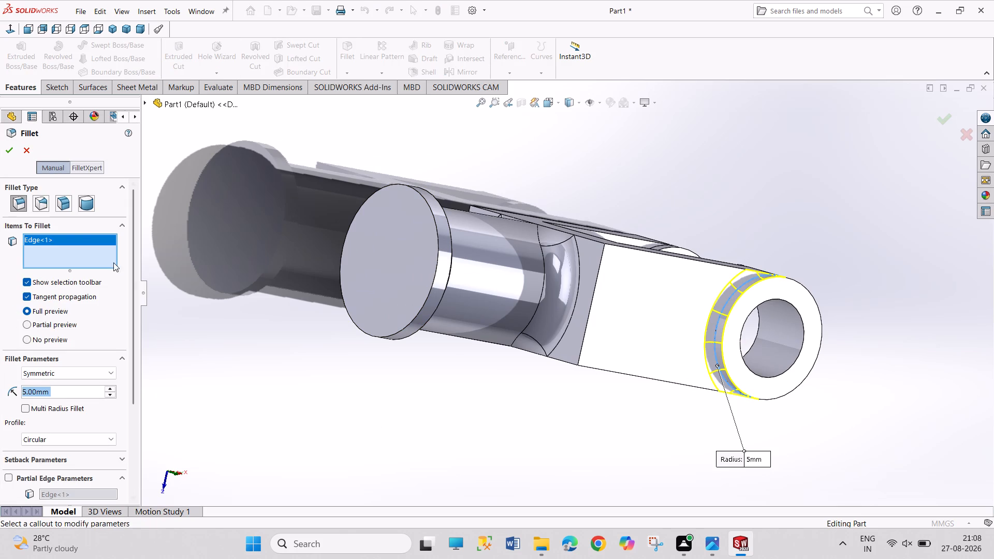
click(7, 153)
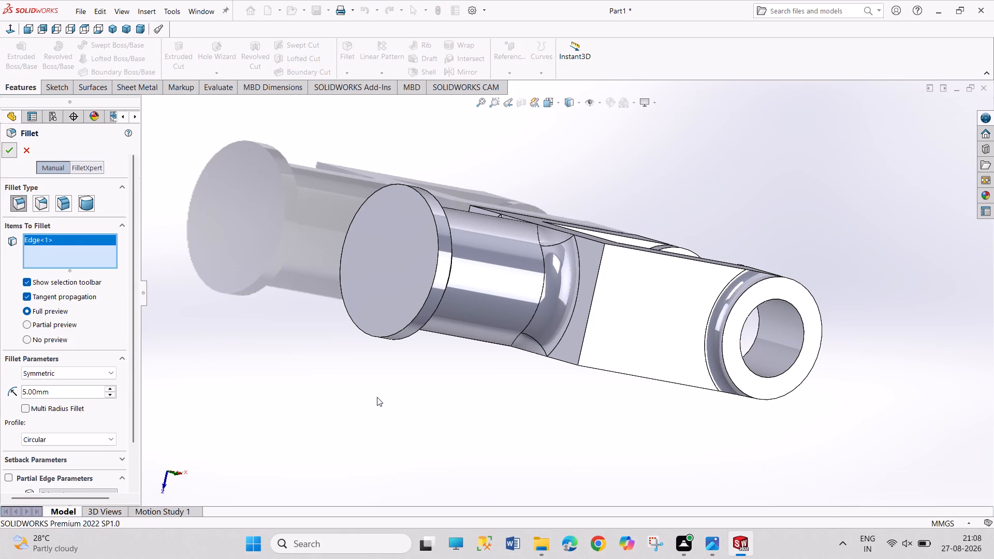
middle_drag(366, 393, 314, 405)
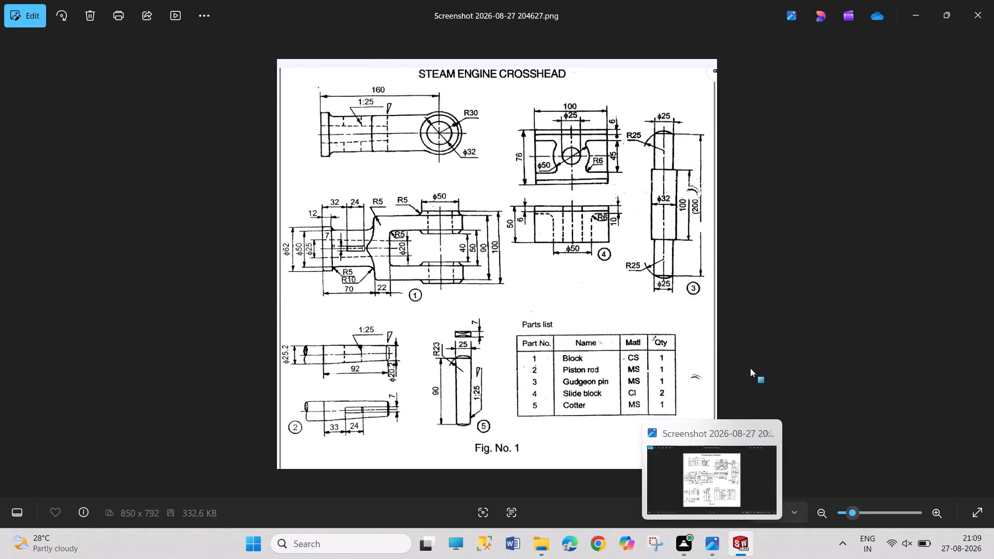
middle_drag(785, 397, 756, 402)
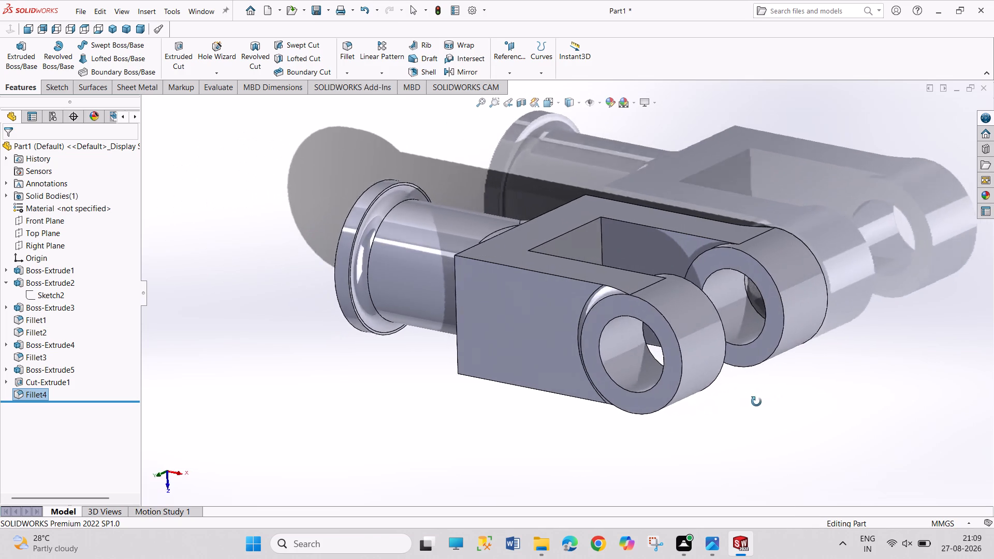
Inspect the block's fork arms and bosses from several angles and compare them with the reference drawing.
middle_drag(756, 402, 790, 404)
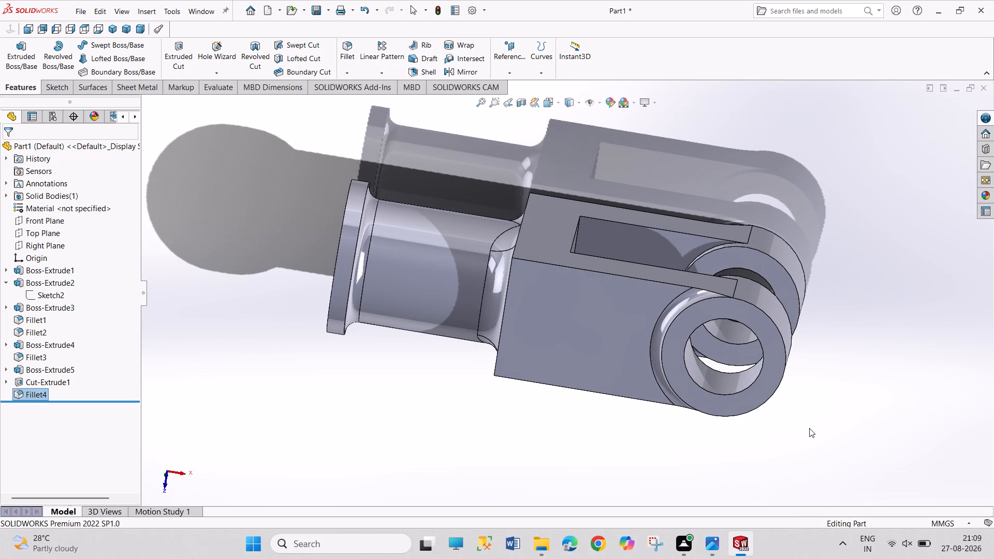
middle_drag(801, 426, 756, 365)
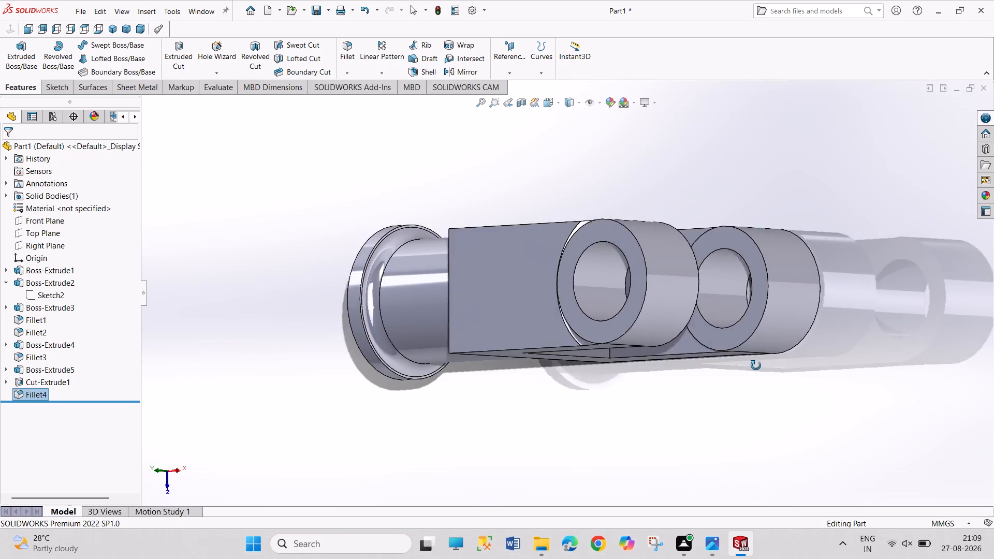
middle_drag(756, 365, 769, 462)
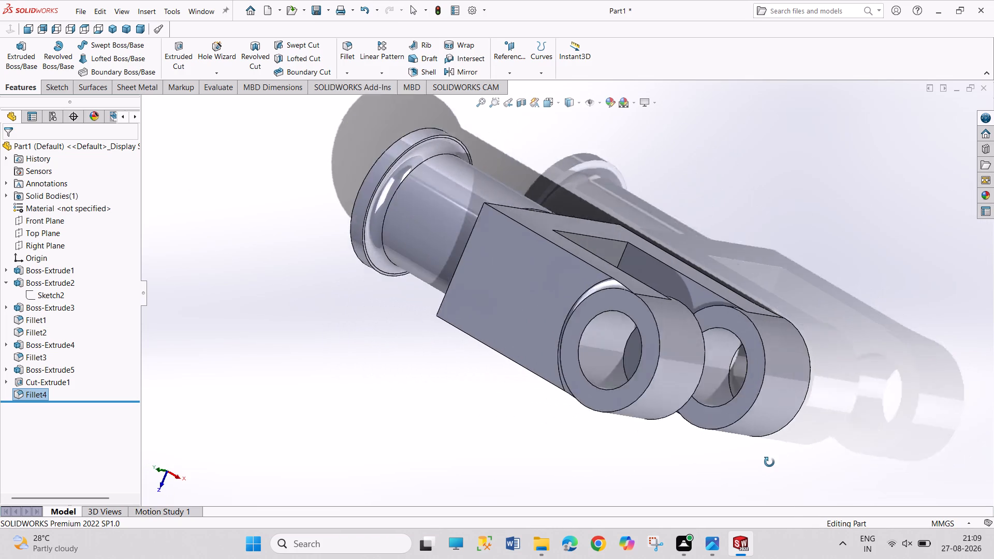
middle_drag(769, 462, 774, 472)
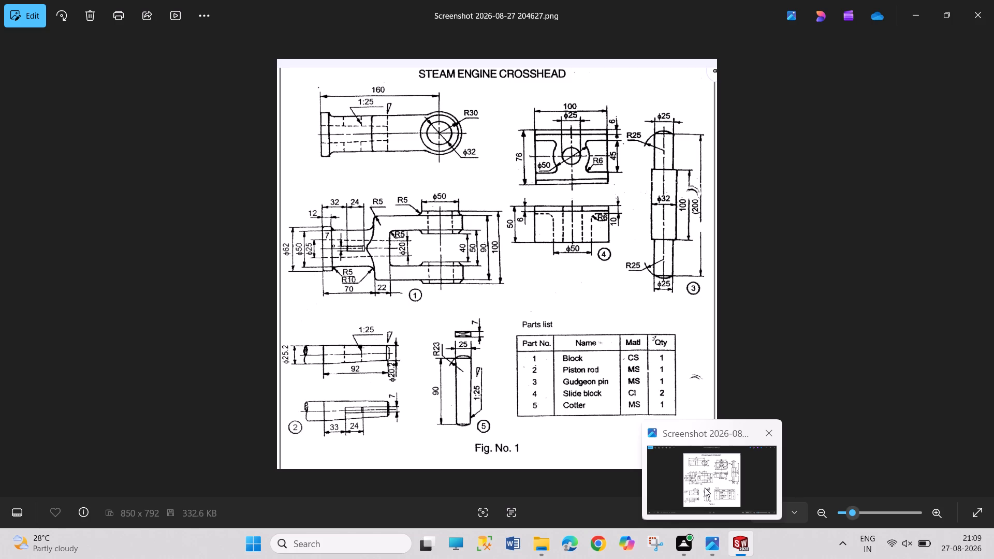
scroll(802, 293, up, 1)
middle_drag(803, 293, 823, 261)
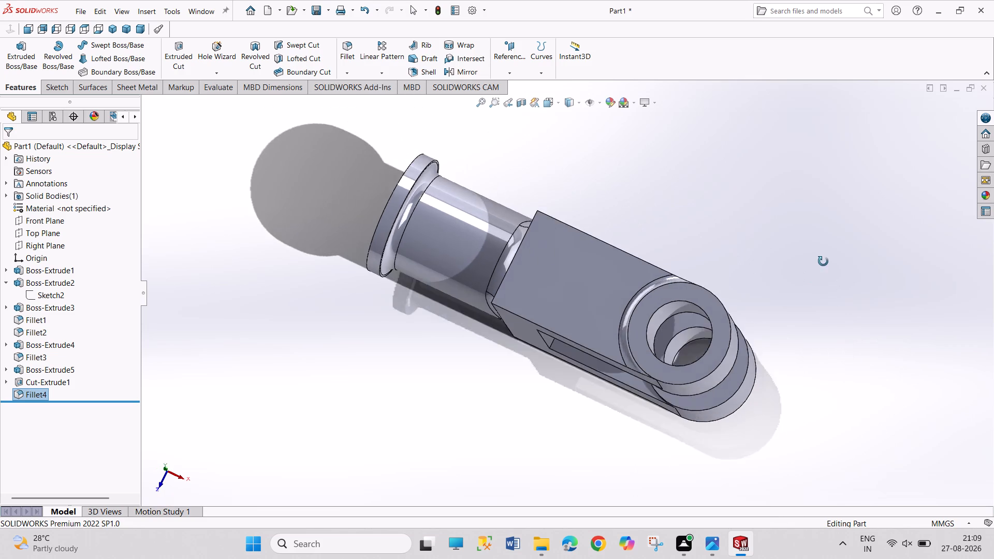
middle_drag(823, 261, 844, 111)
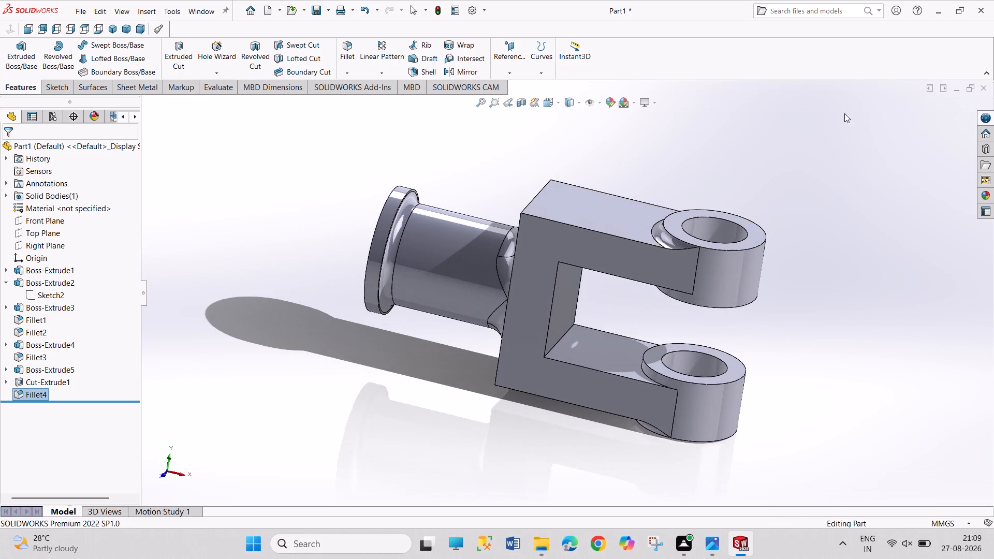
middle_drag(604, 440, 586, 440)
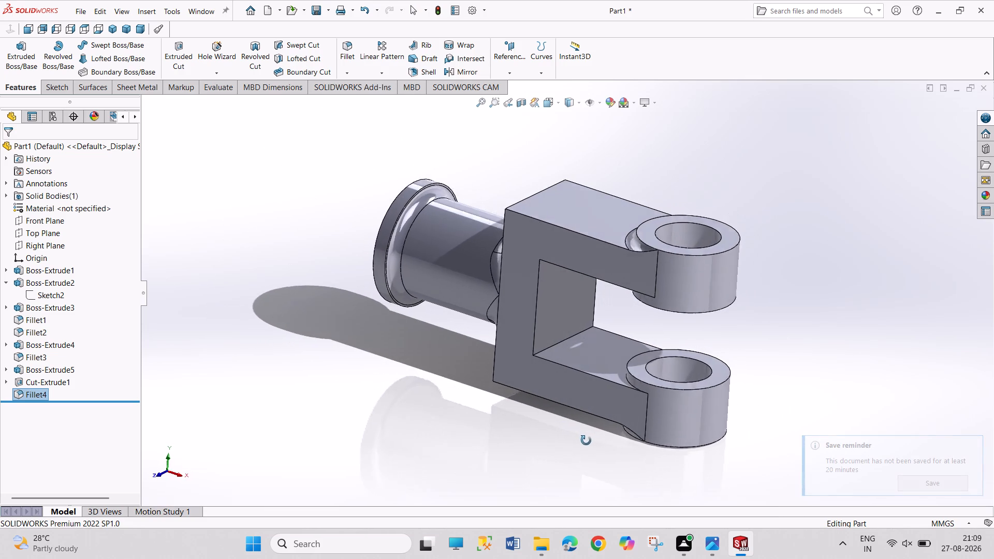
middle_drag(586, 440, 590, 442)
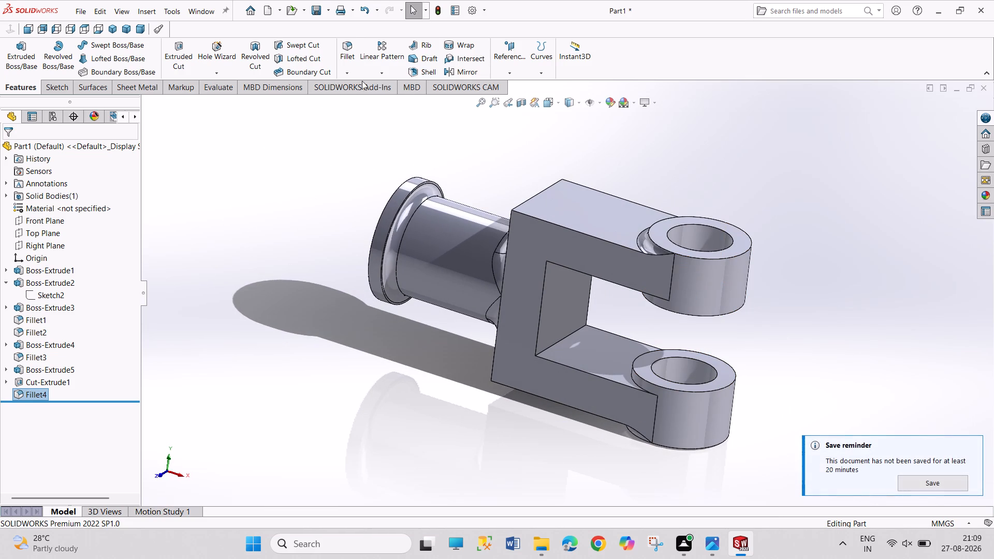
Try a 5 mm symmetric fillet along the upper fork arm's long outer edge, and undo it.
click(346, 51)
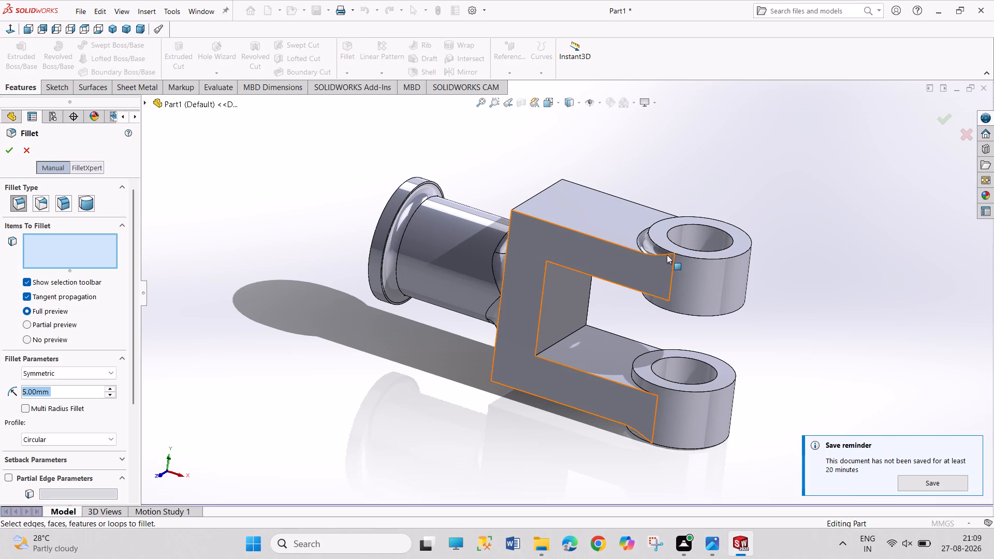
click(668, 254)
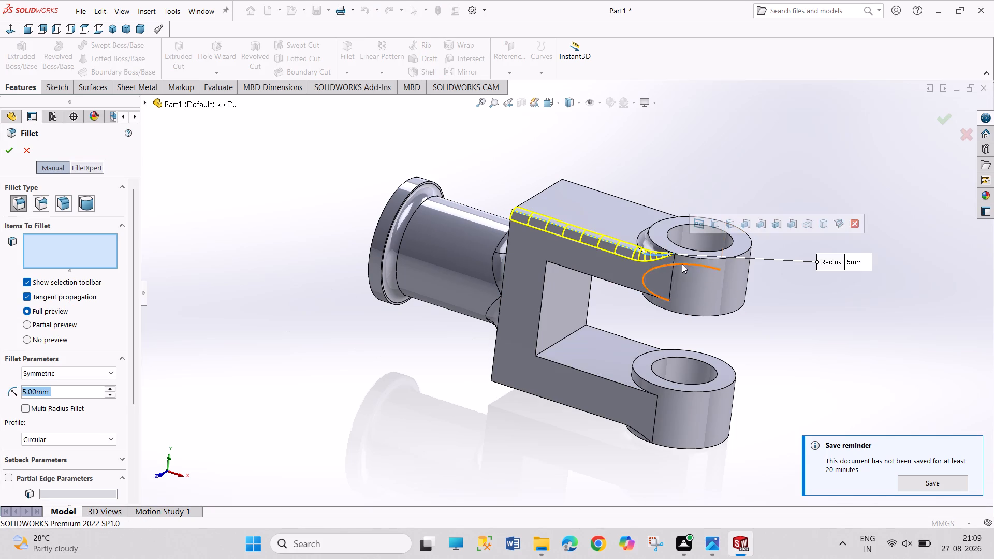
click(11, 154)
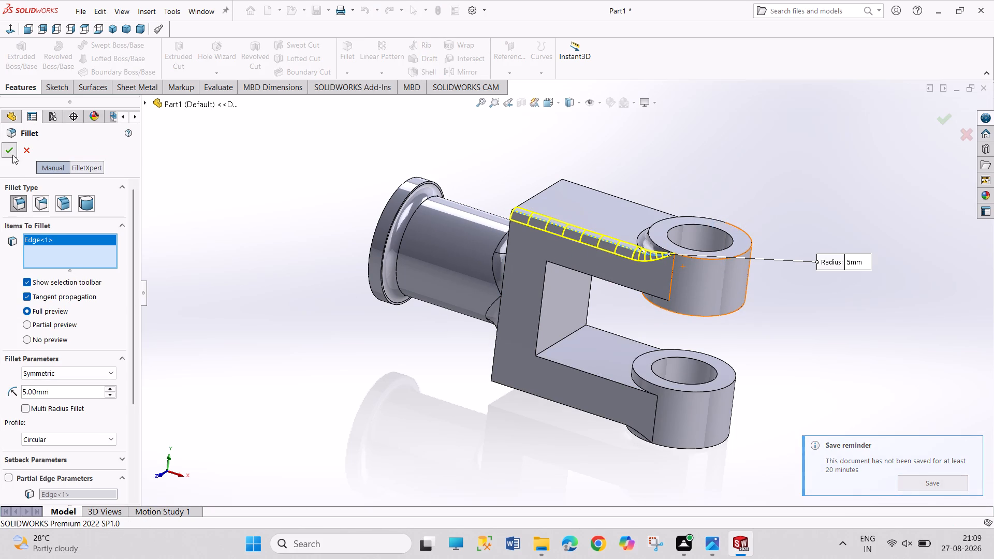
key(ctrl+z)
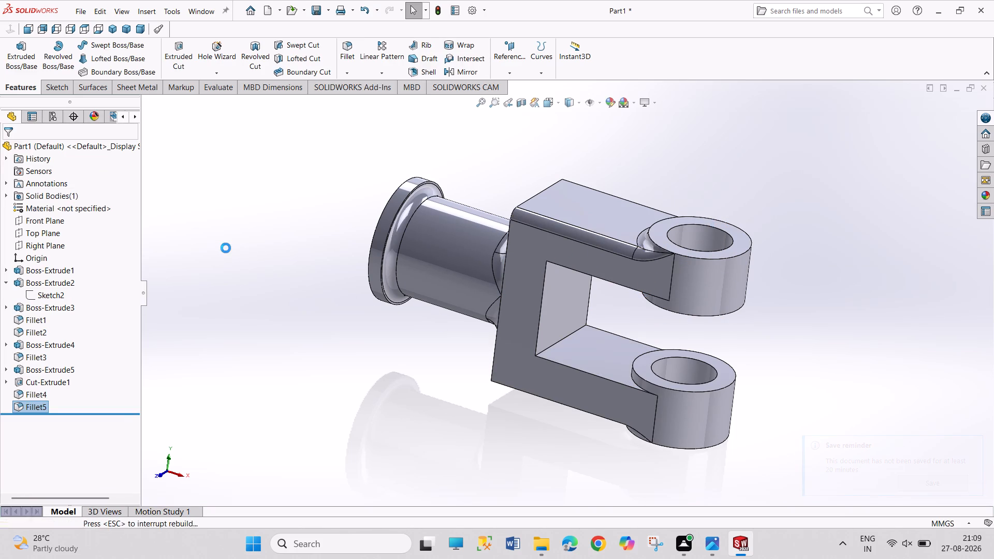
Start a sketch on the Front Plane and draw a center rectangle about 8.3 mm high on the cylindrical shank's axis.
middle_drag(397, 432, 407, 353)
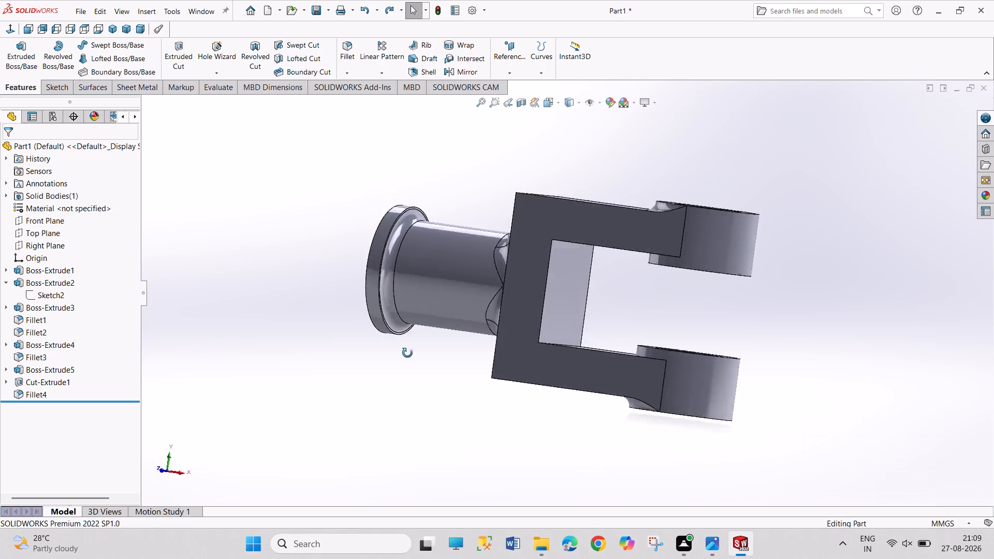
middle_drag(407, 353, 469, 169)
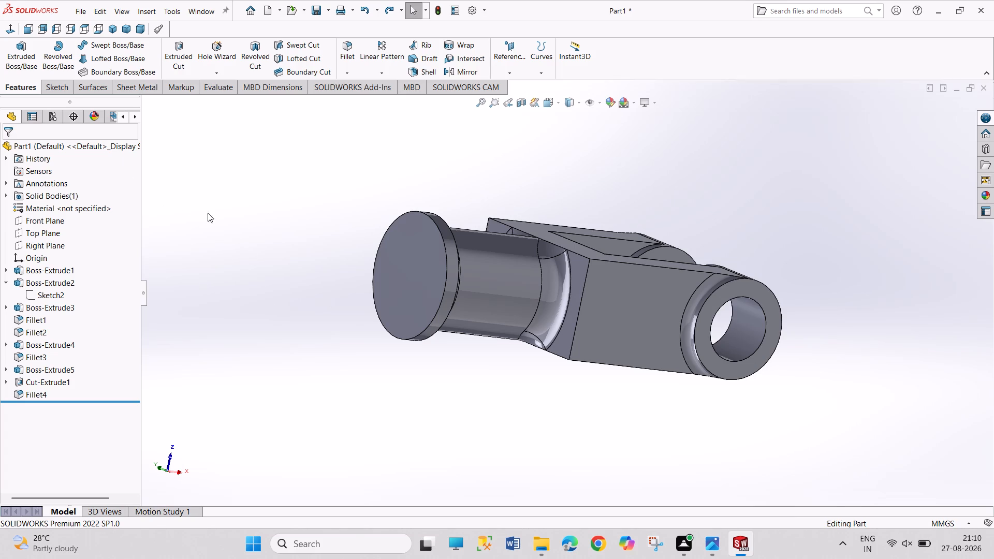
click(50, 236)
click(56, 222)
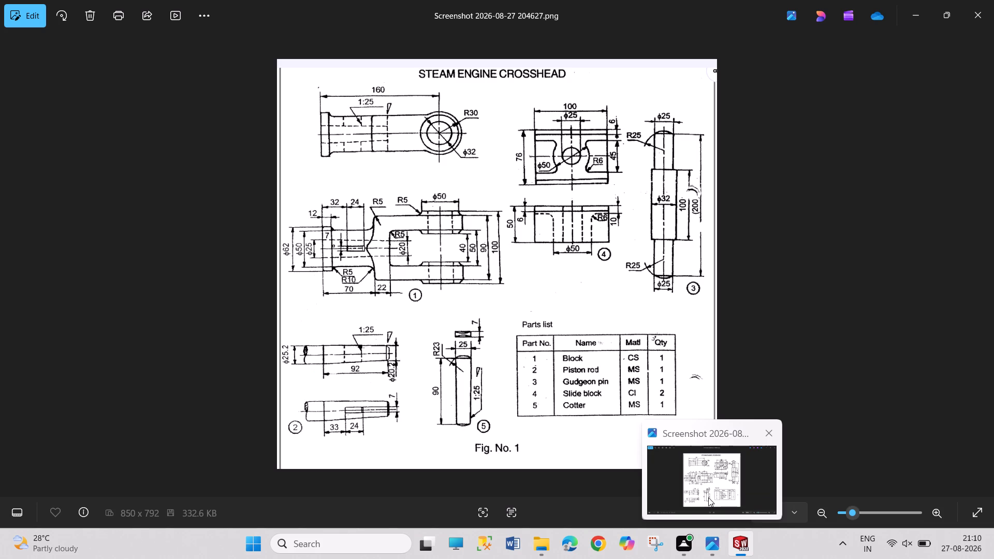
middle_drag(547, 448, 530, 358)
click(11, 59)
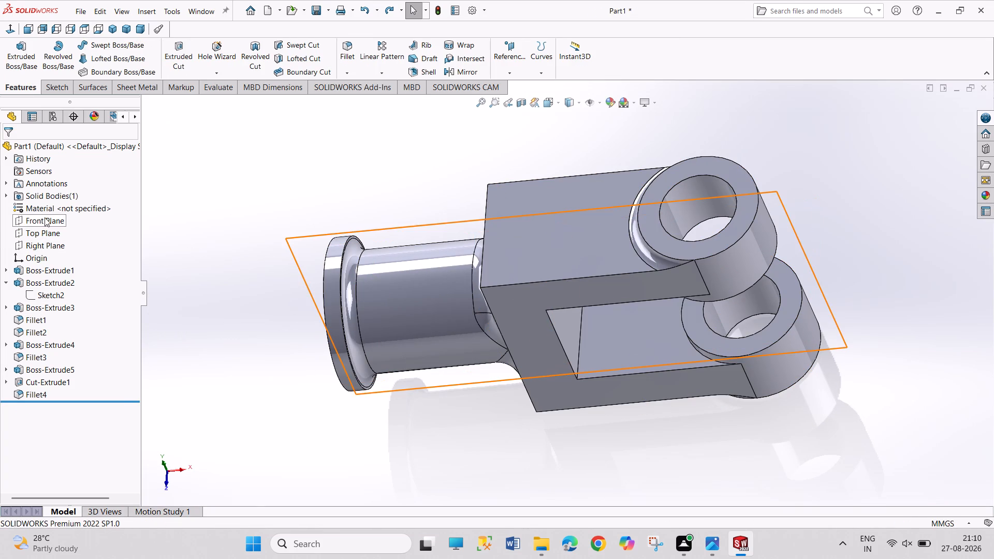
click(45, 217)
click(52, 200)
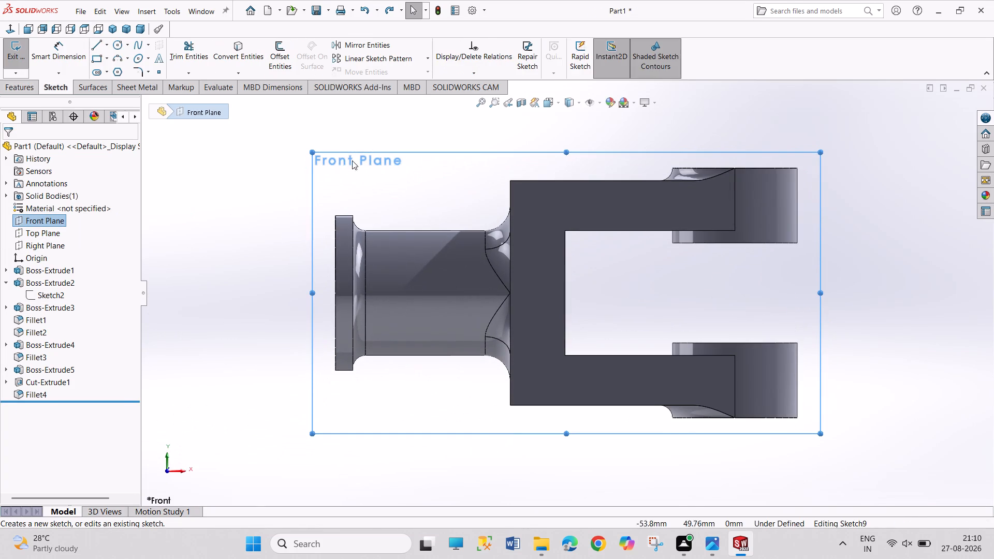
click(107, 60)
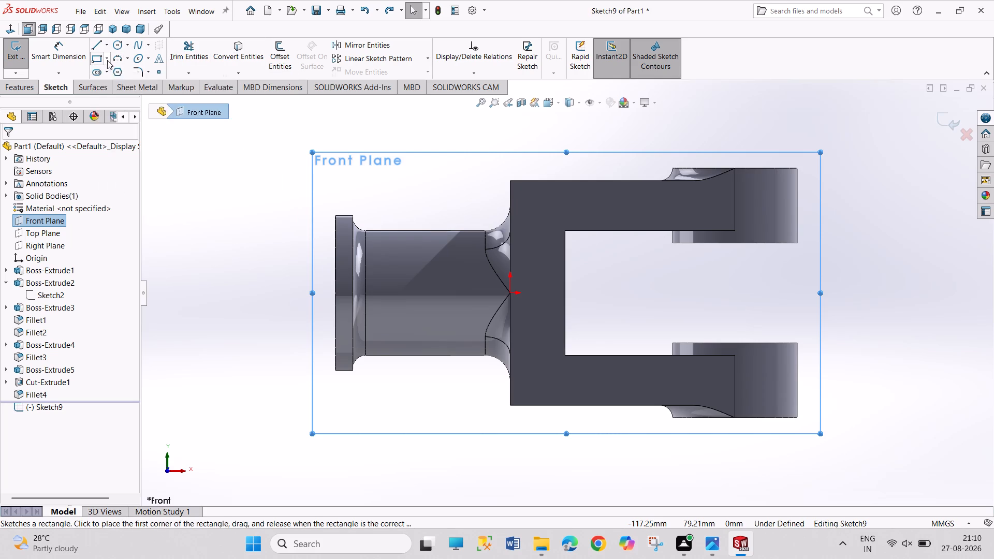
click(113, 82)
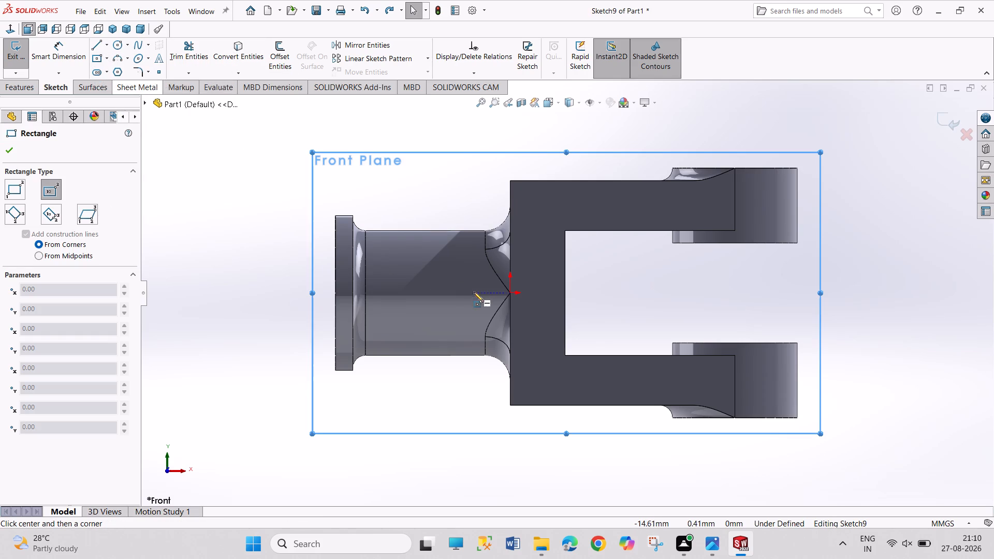
click(431, 293)
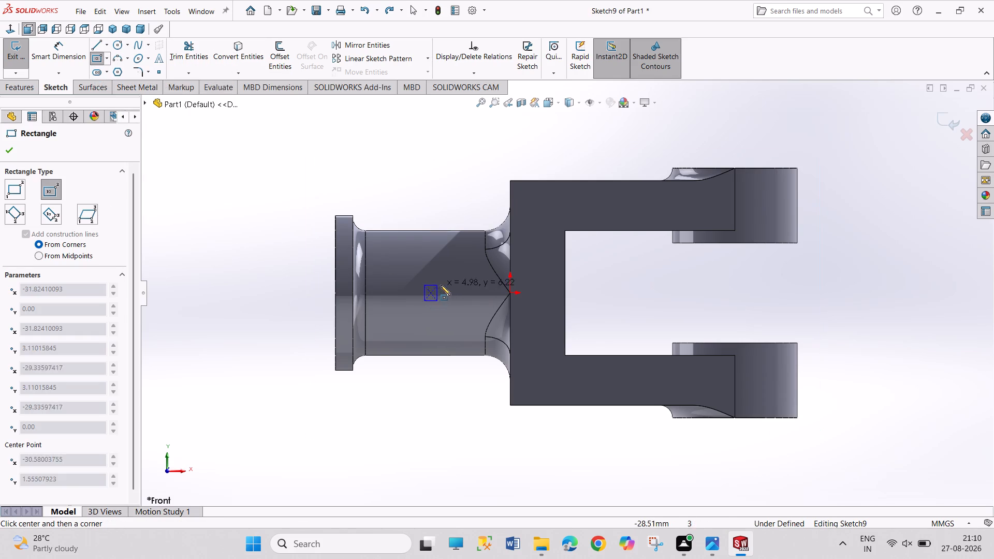
click(452, 283)
Dimension the rectangle's near vertical side 32 mm from the outer face of the shank's end flange.
right_drag(478, 446, 455, 362)
click(410, 293)
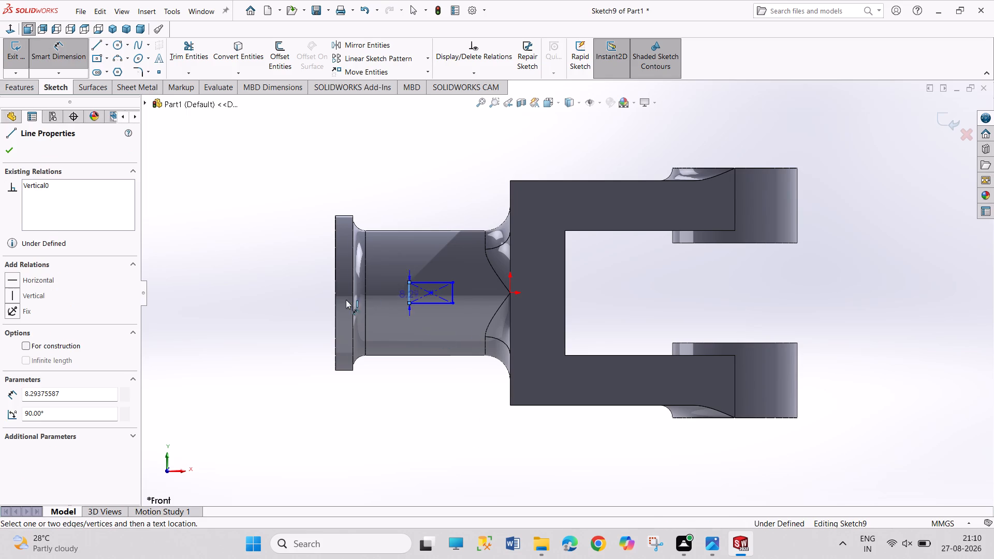
click(337, 299)
click(365, 408)
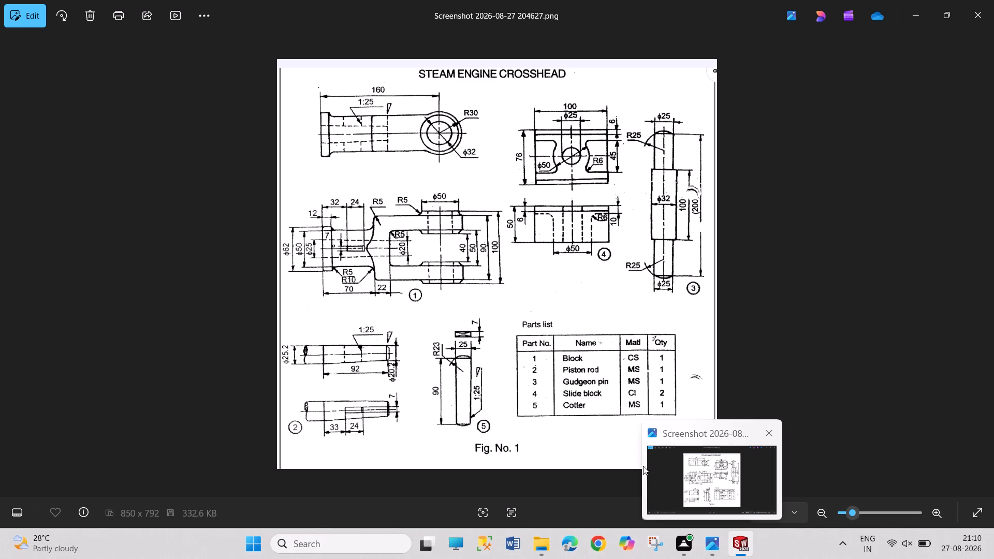
text(32)
key(Return)
Dimension the rectangle 24 mm long along the shank and 7 mm high.
click(453, 304)
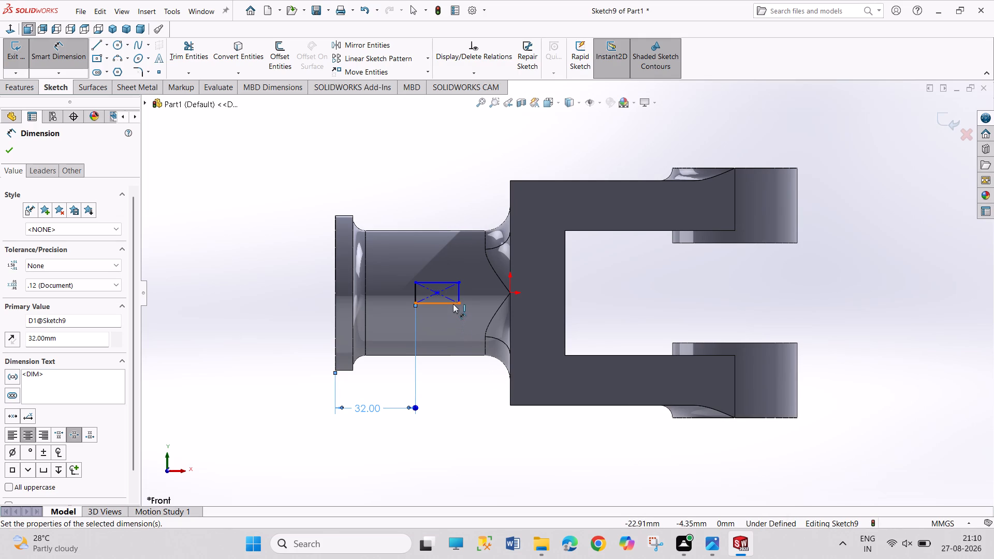
click(464, 393)
text(24)
key(Return)
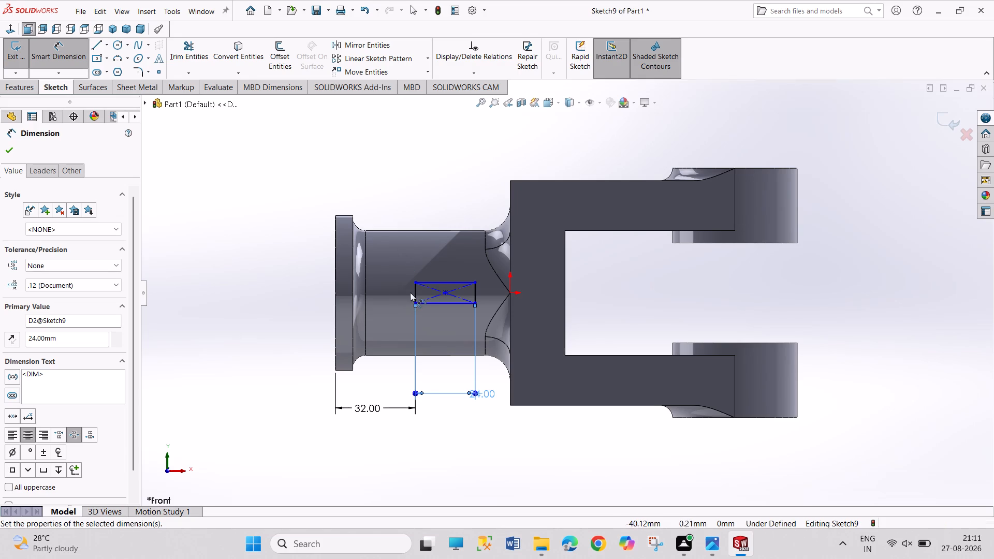
click(416, 290)
click(389, 199)
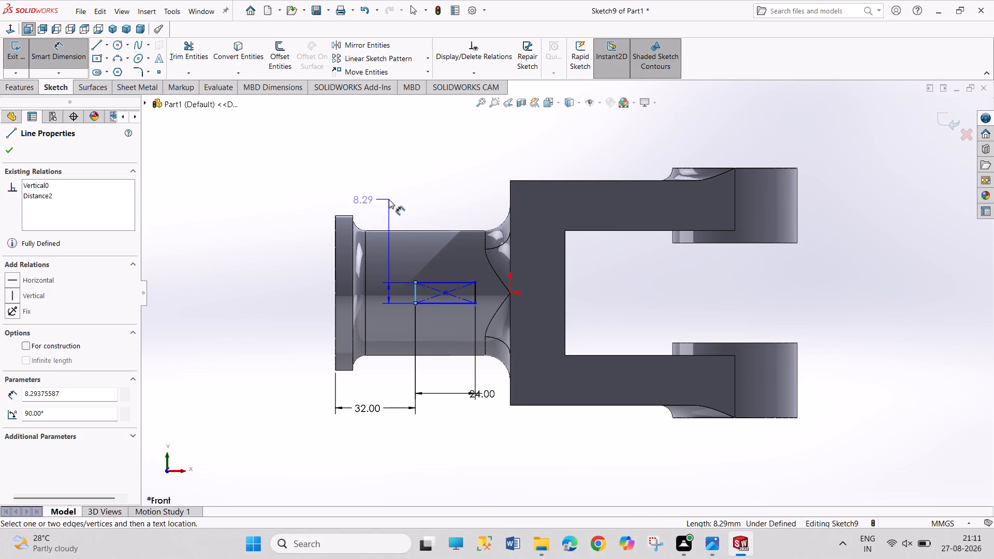
key(7)
key(Return)
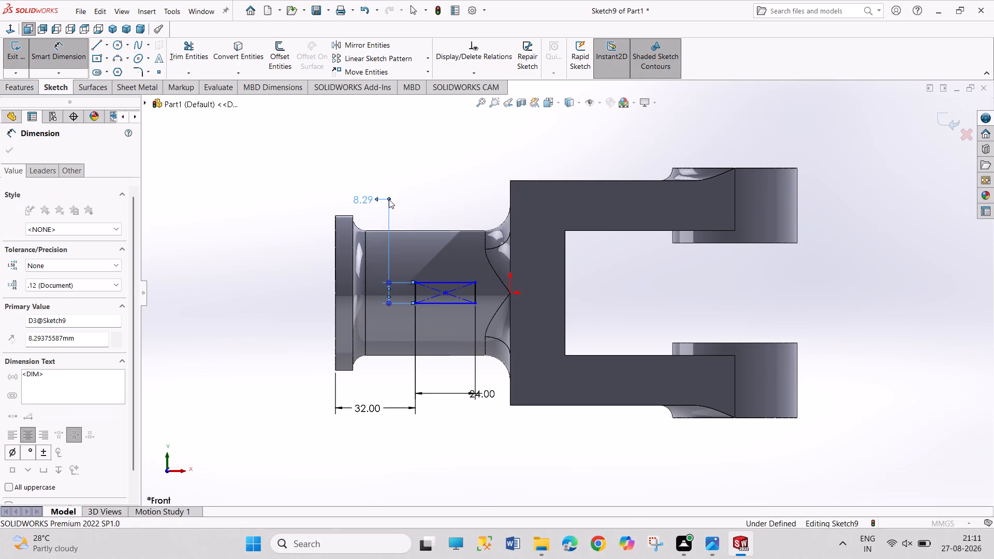
right_click(449, 171)
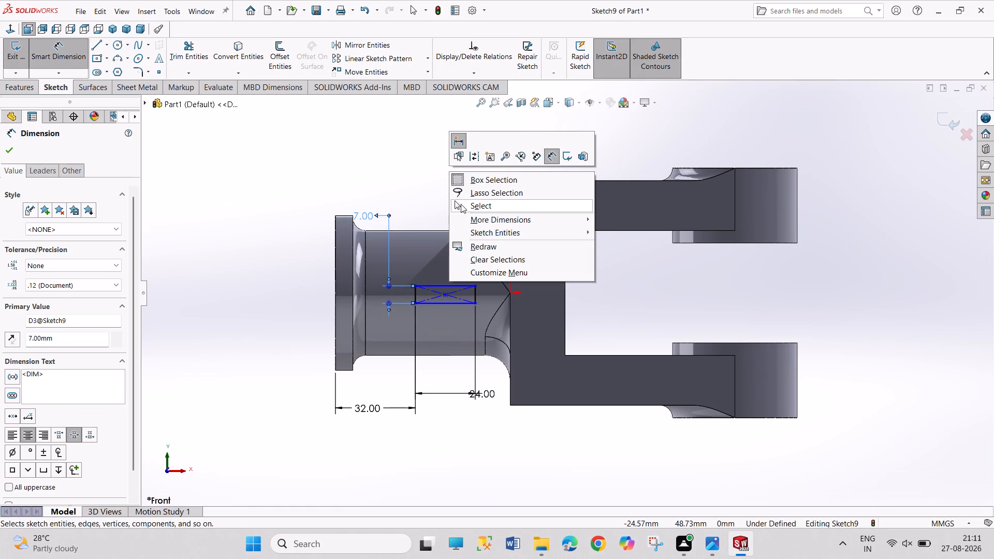
click(461, 204)
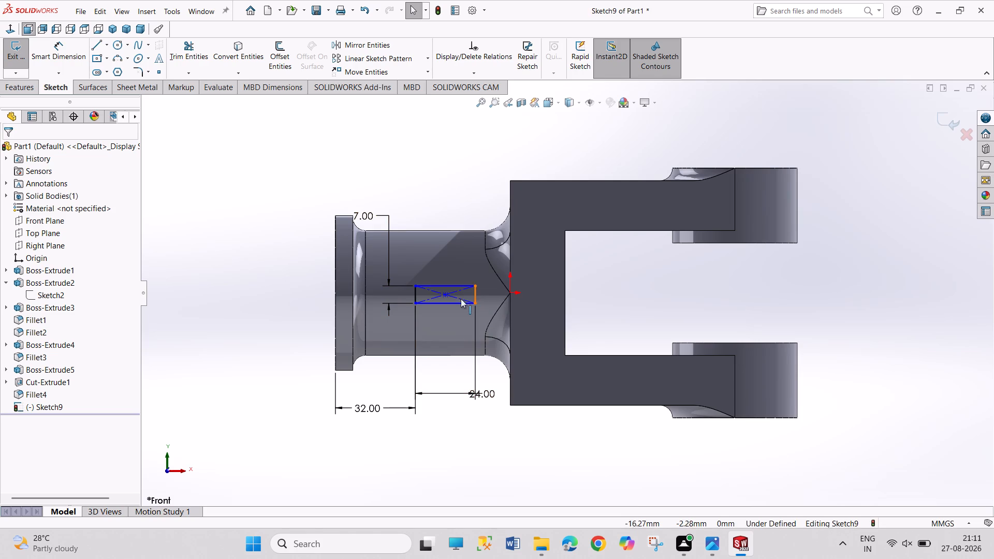
Add a Horizontal relation between the rectangle's center point and the origin, and exit the sketch.
click(444, 294)
ctrl+click(511, 295)
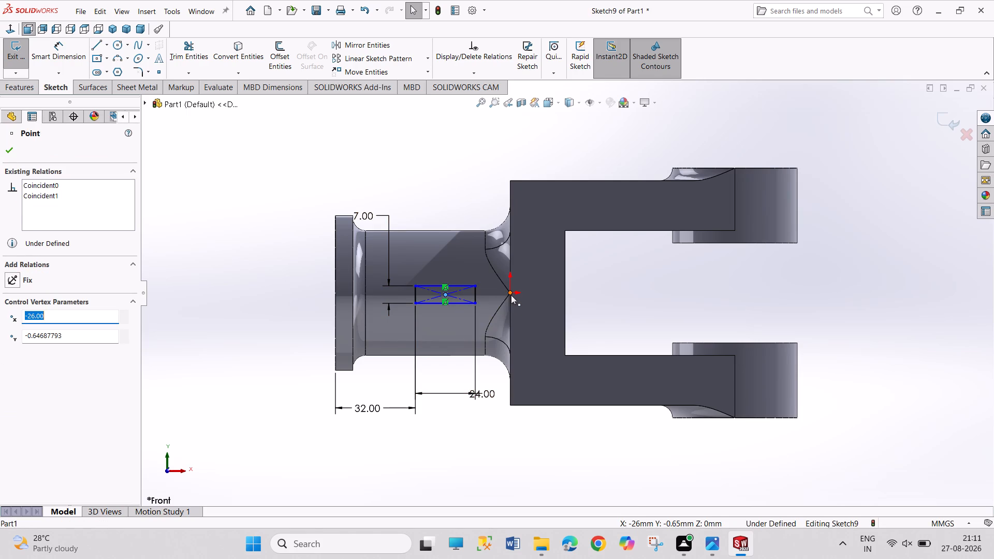
click(47, 336)
click(163, 321)
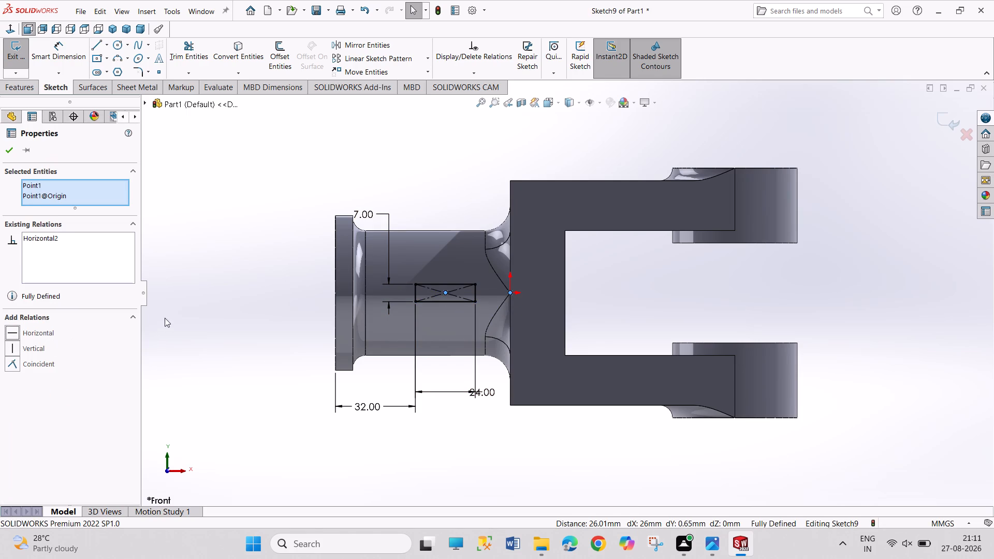
click(10, 55)
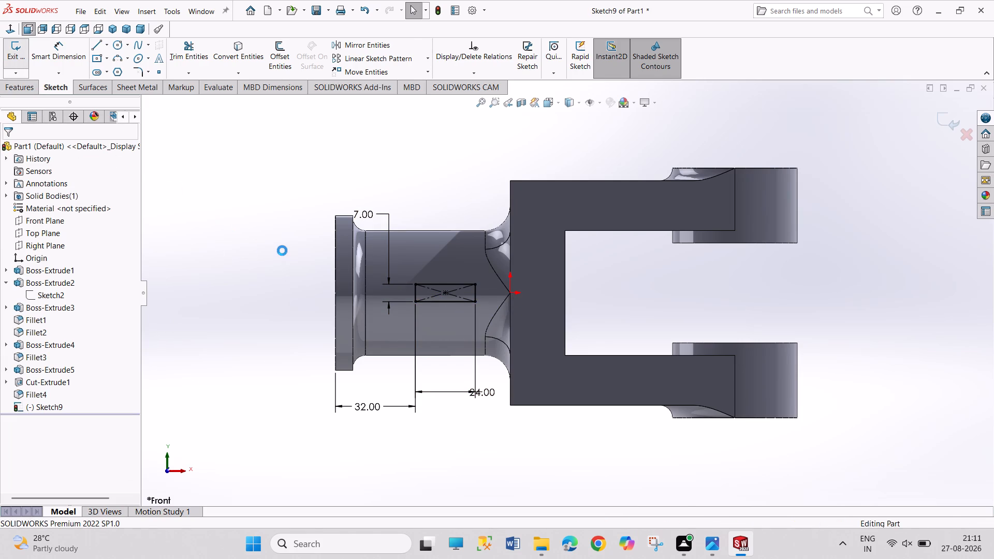
Cut-extrude the slot rectangle through the shank using Mid Plane with a depth of 115 mm.
middle_drag(282, 251, 330, 366)
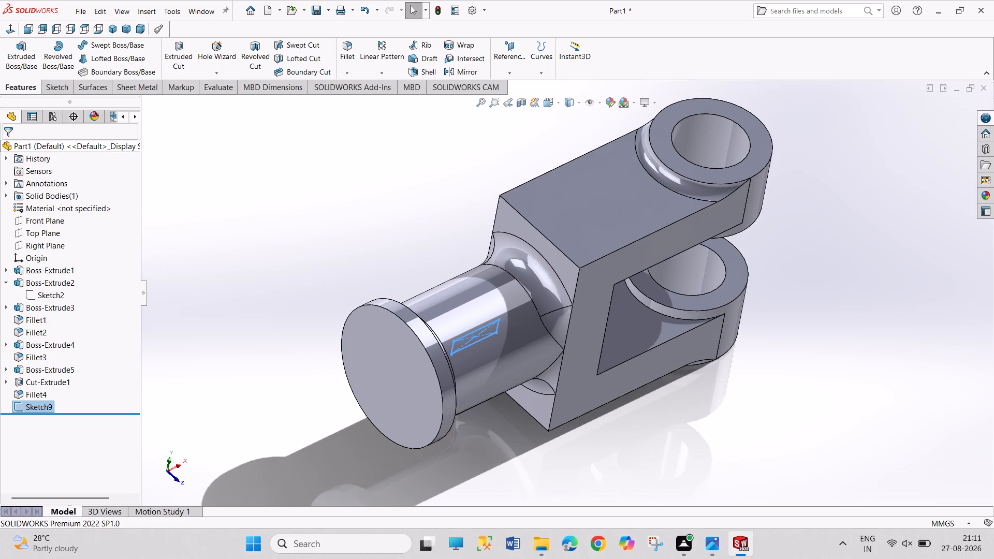
click(189, 53)
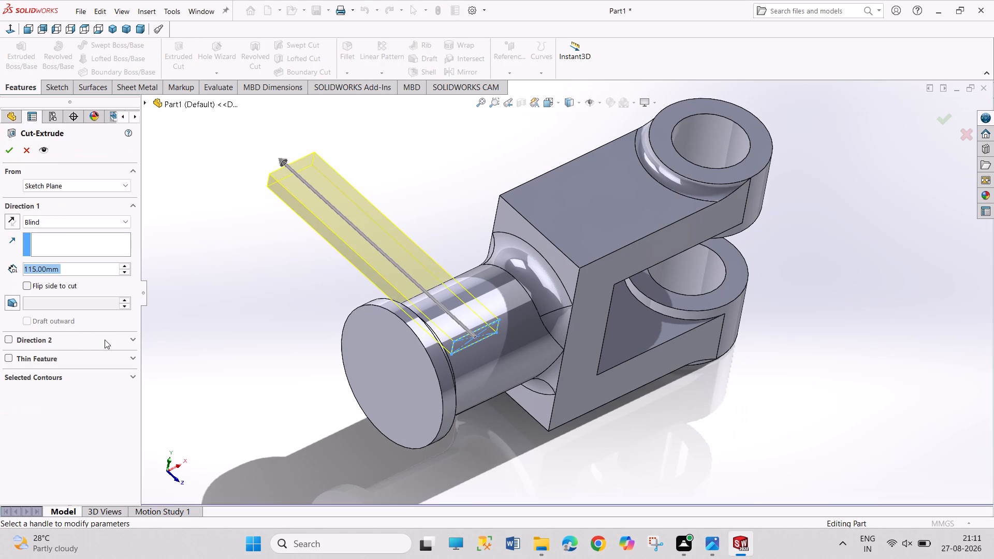
click(54, 220)
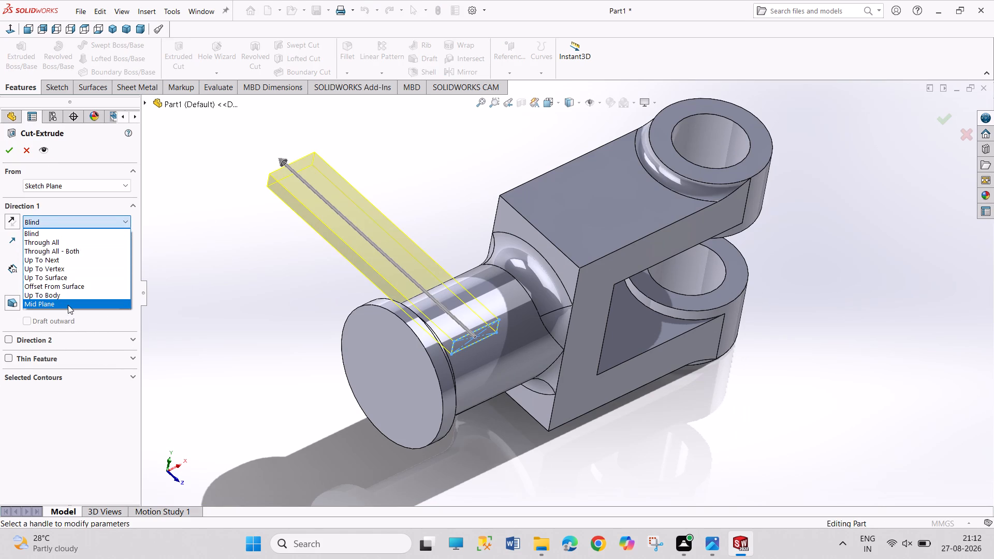
click(68, 305)
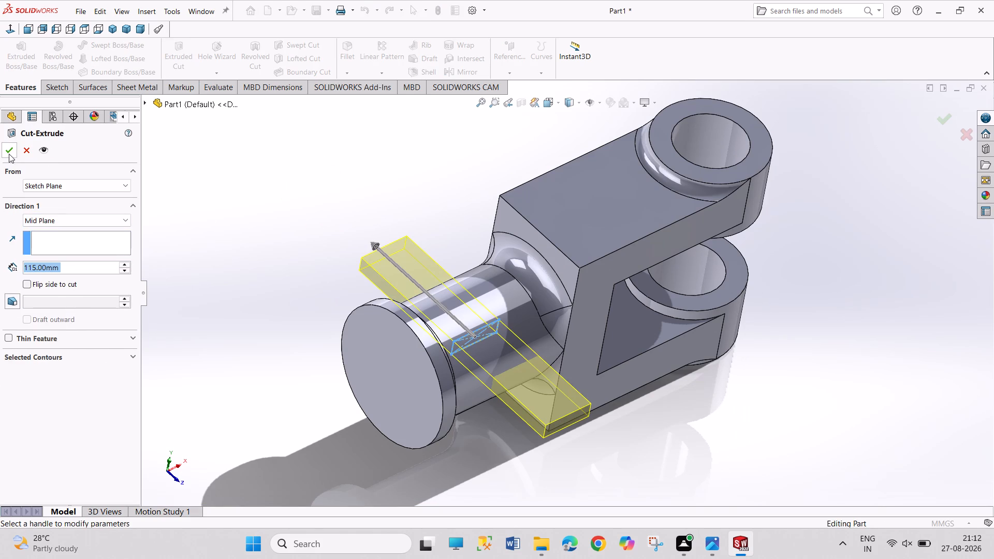
click(9, 154)
middle_drag(309, 406, 266, 311)
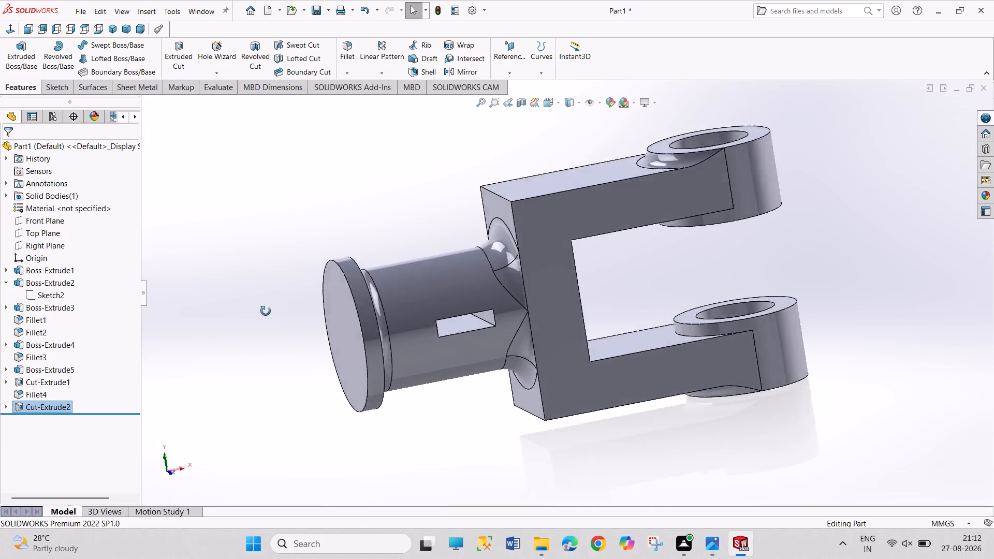
middle_drag(266, 311, 298, 276)
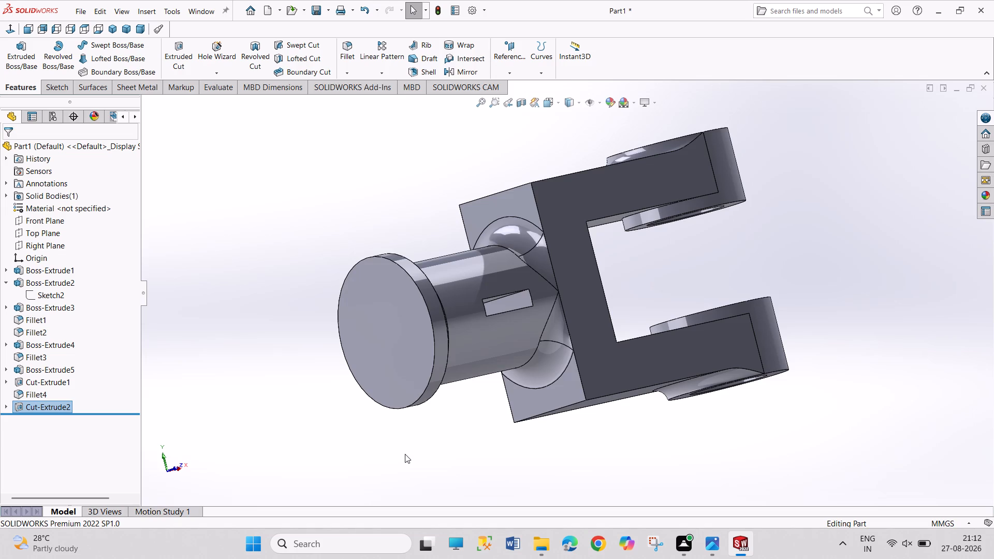
middle_drag(404, 454, 360, 440)
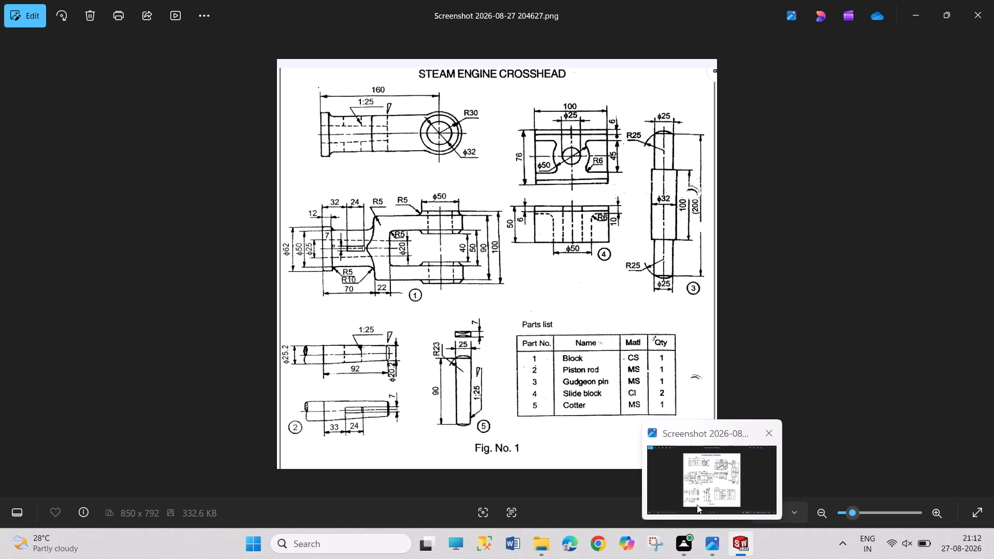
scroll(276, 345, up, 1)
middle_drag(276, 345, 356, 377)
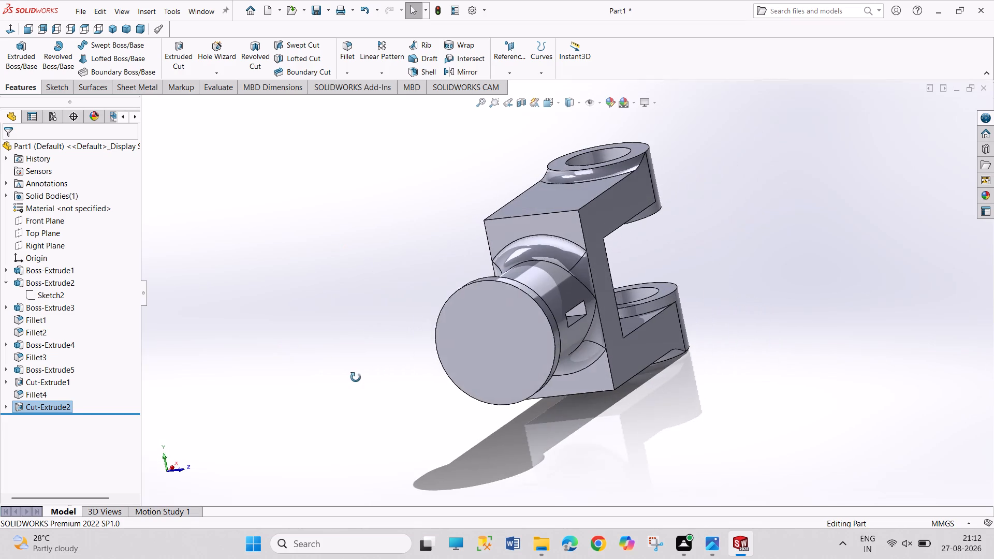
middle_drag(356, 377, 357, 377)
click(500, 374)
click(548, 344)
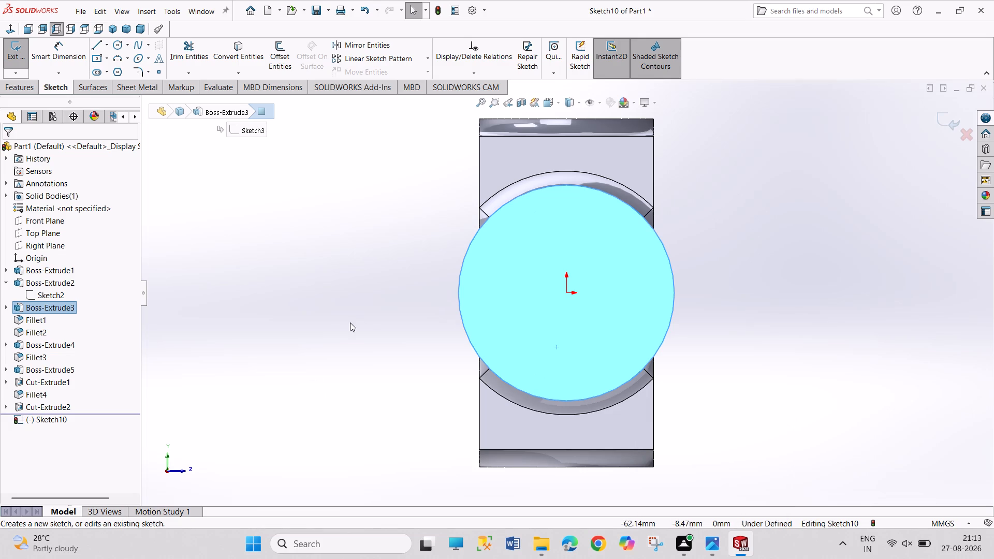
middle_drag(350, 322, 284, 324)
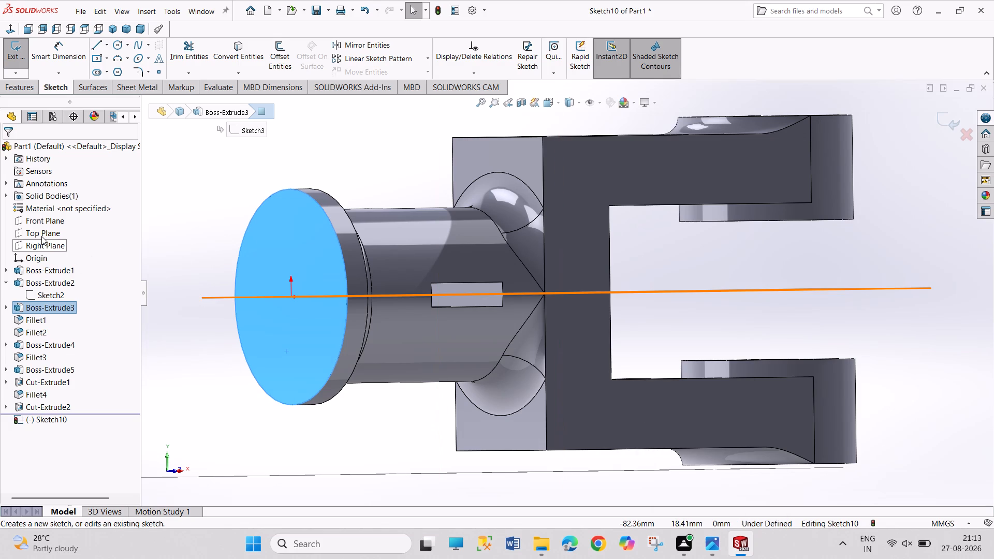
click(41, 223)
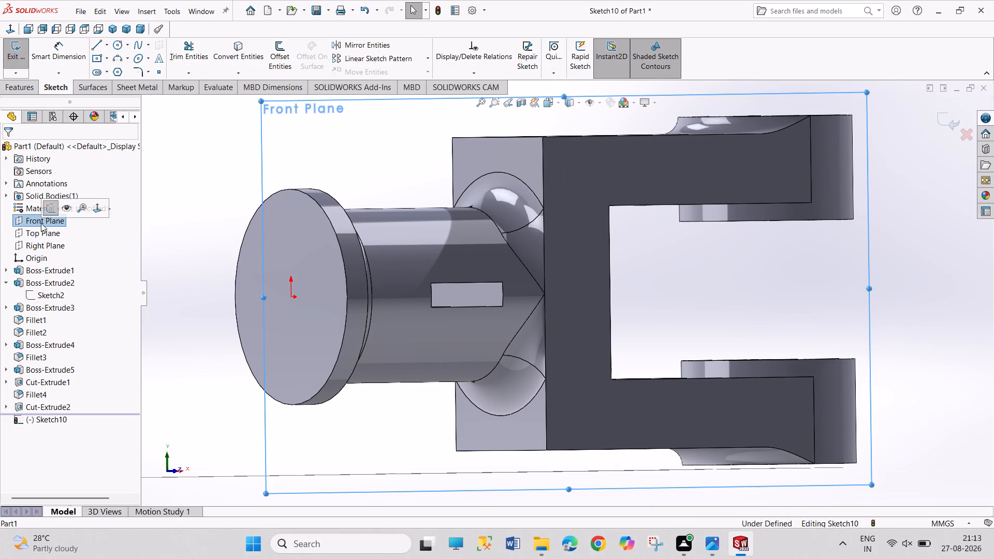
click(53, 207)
On the Front Plane, sketch a closed four-line half-profile along the shank axis, 92 mm long, tapering from about 12 mm at the flange to 8 mm.
click(52, 223)
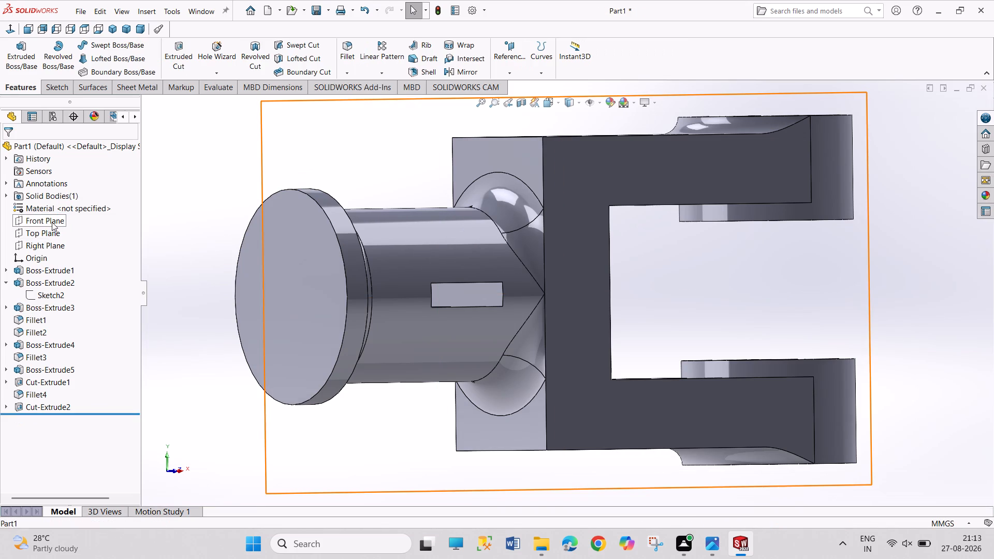
drag(57, 211, 59, 216)
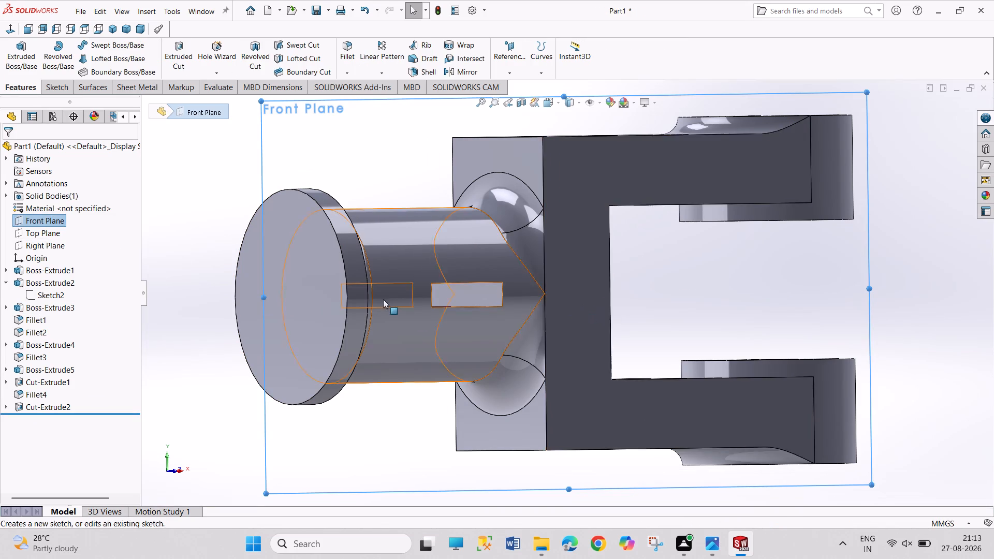
click(52, 222)
click(65, 210)
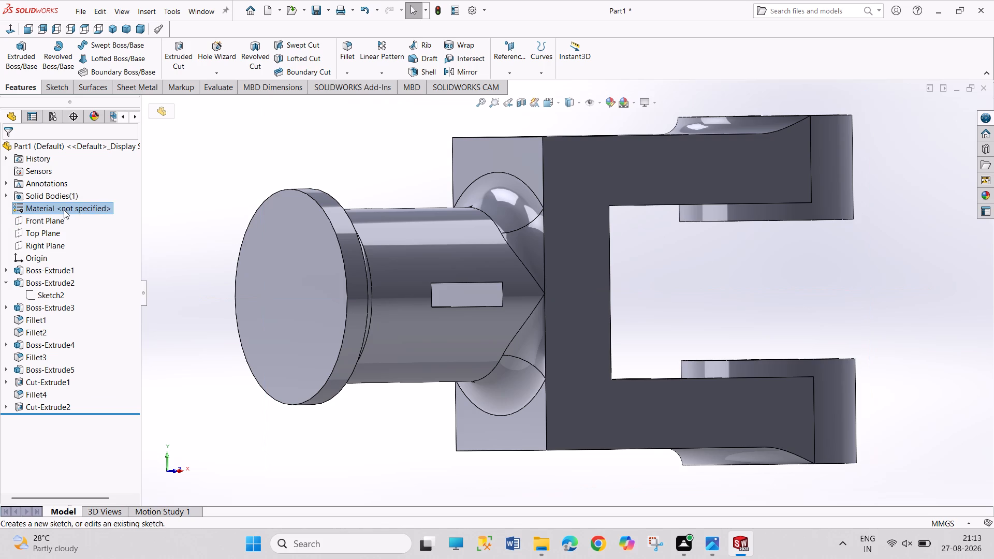
click(38, 222)
click(50, 208)
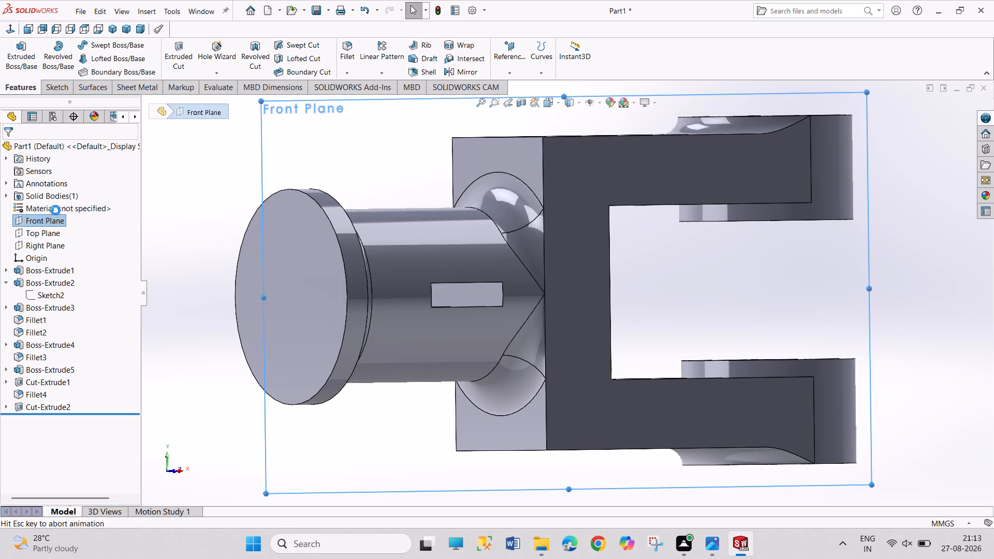
click(604, 298)
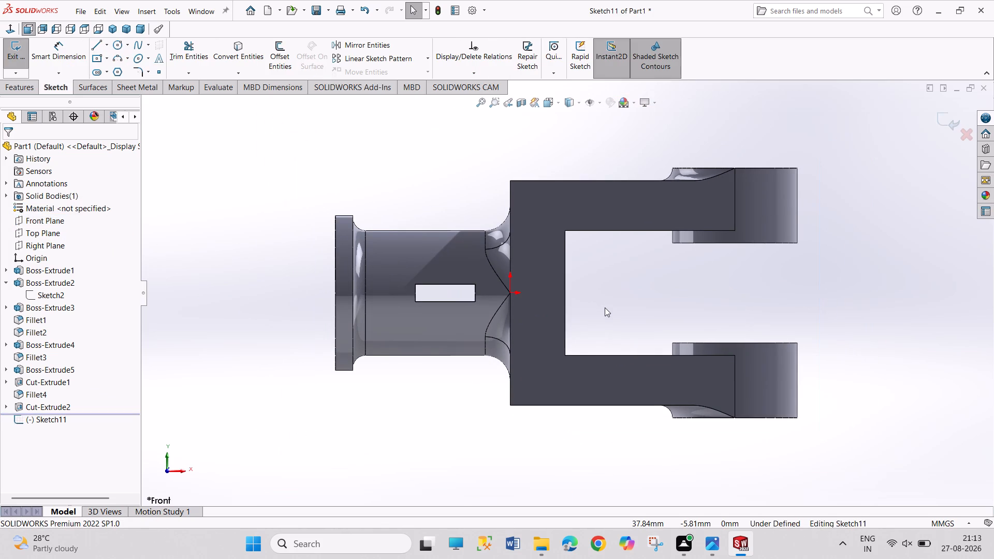
scroll(605, 307, up, 1)
scroll(605, 307, down, 3)
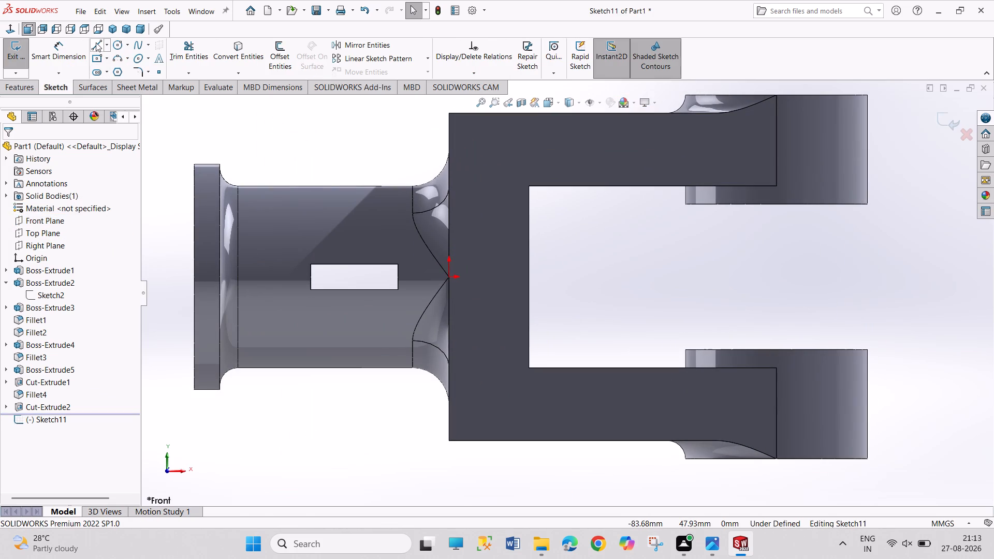
click(96, 43)
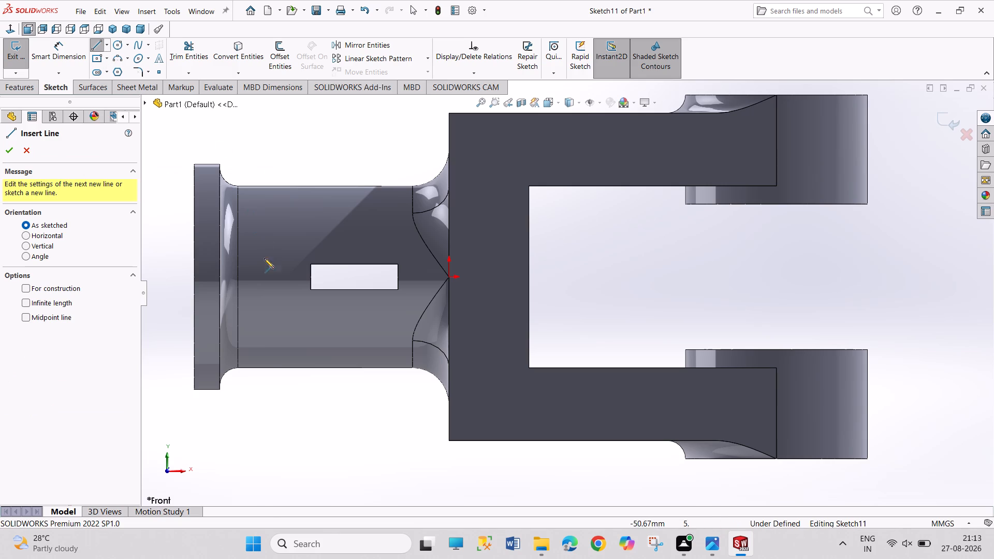
click(195, 278)
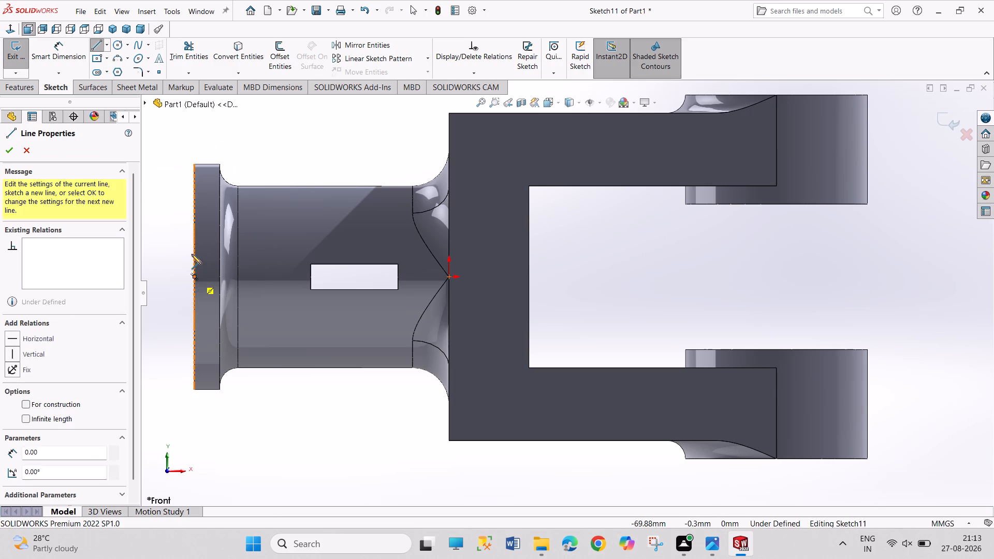
click(193, 233)
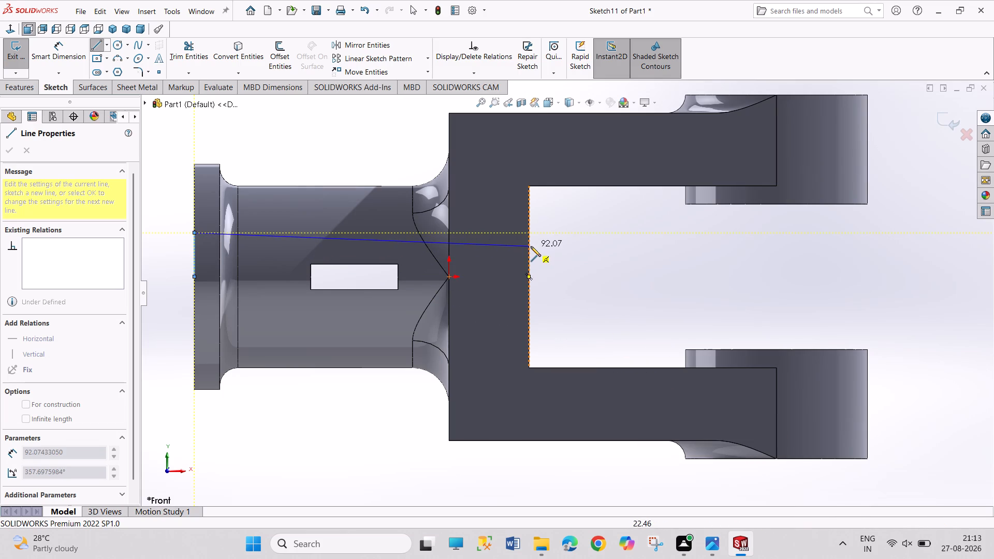
click(531, 246)
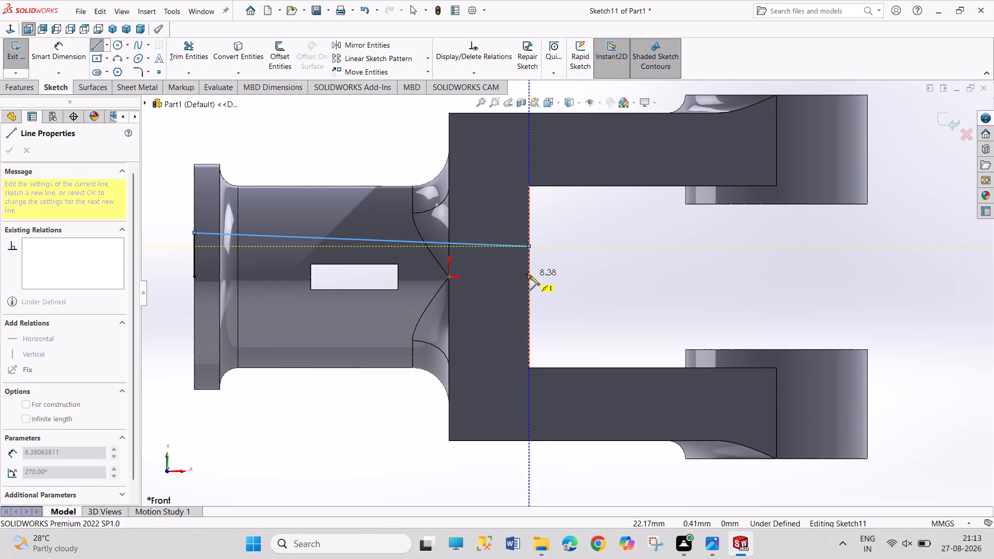
drag(530, 275, 525, 277)
click(195, 275)
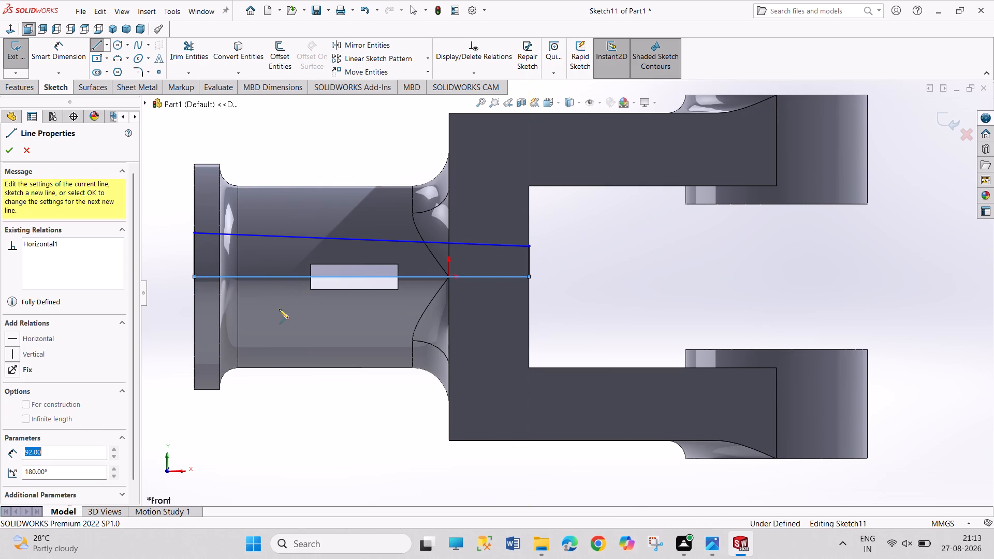
Dimension the profile's short end line 10 mm at the fork side and 12.5 mm at the flange side, and exit the sketch.
right_drag(356, 419, 315, 304)
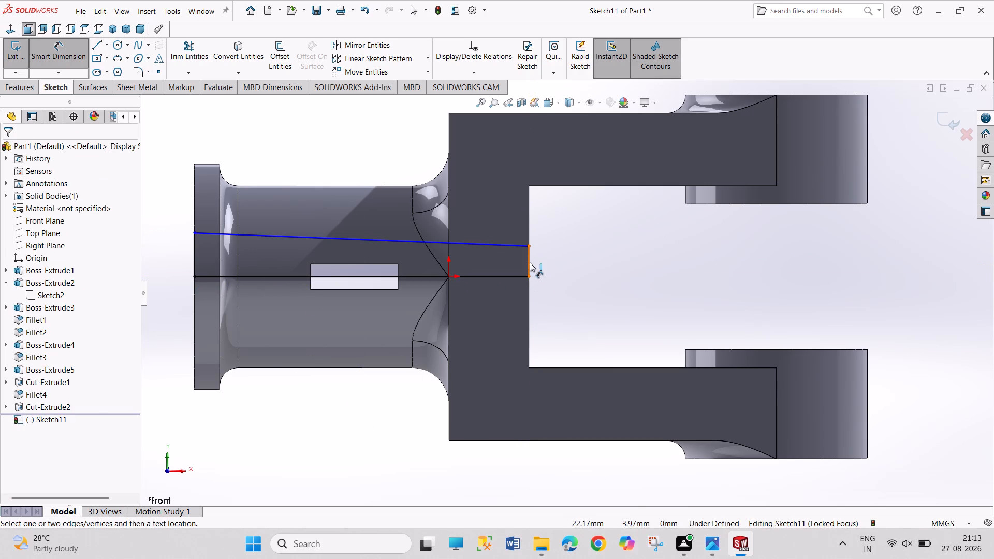
click(530, 262)
click(564, 258)
text(10)
key(Return)
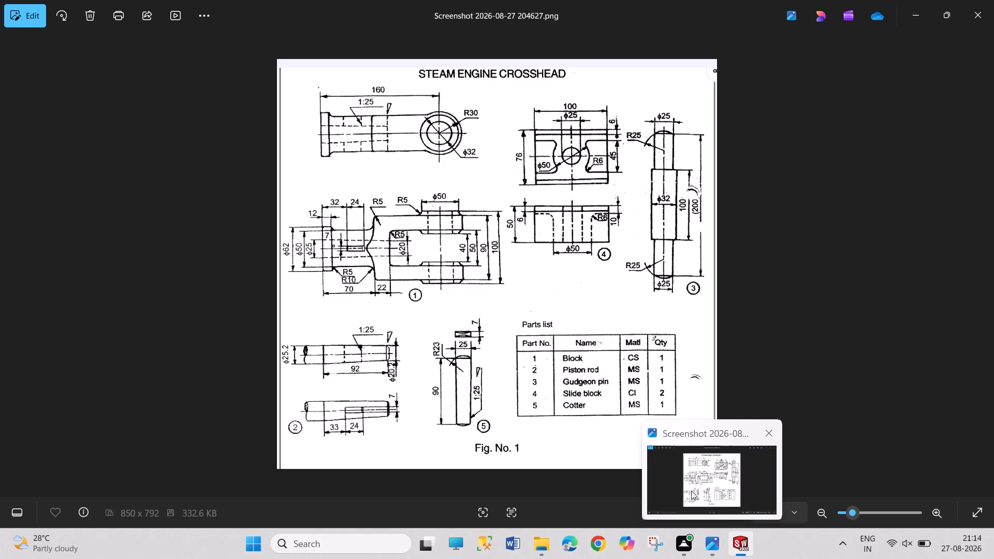
click(196, 255)
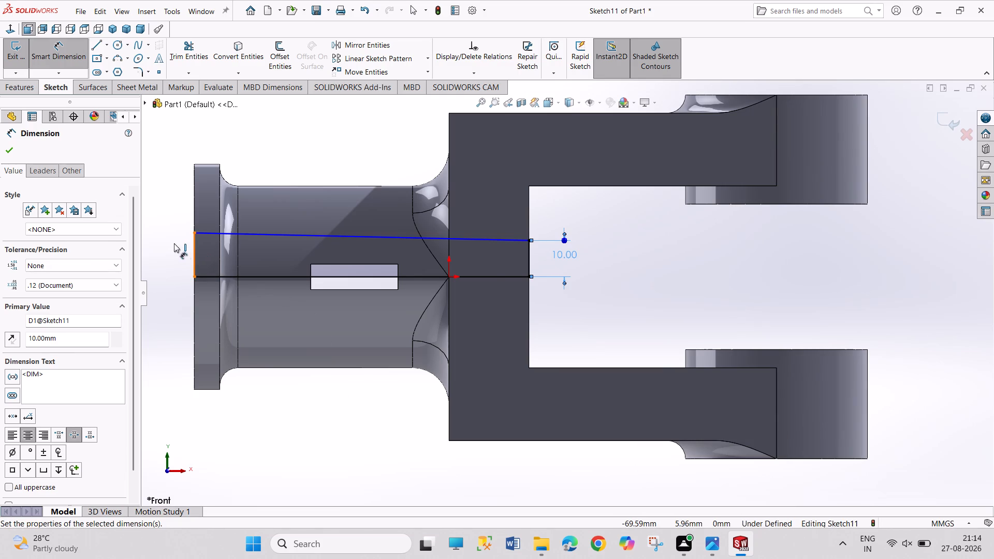
click(171, 203)
text(12.5)
key(Return)
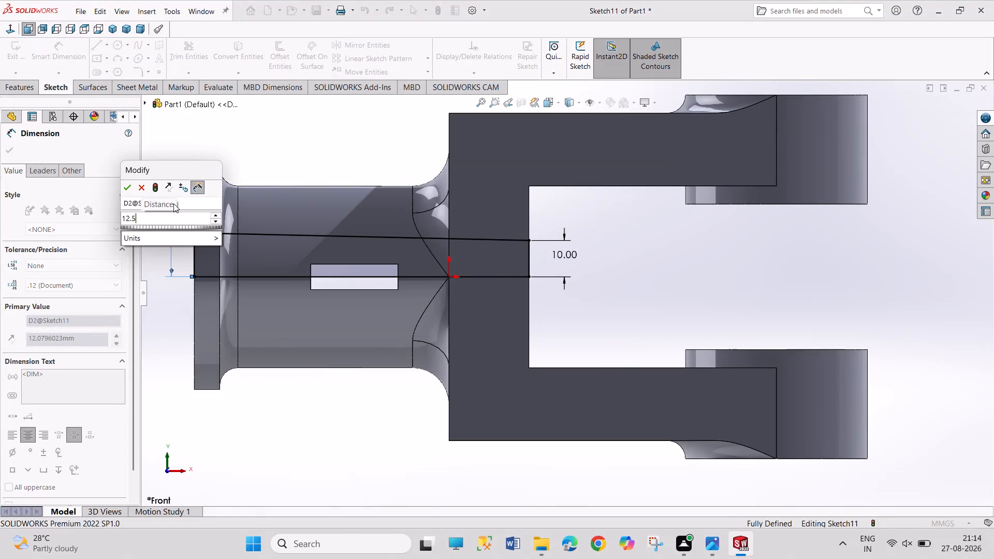
right_click(331, 129)
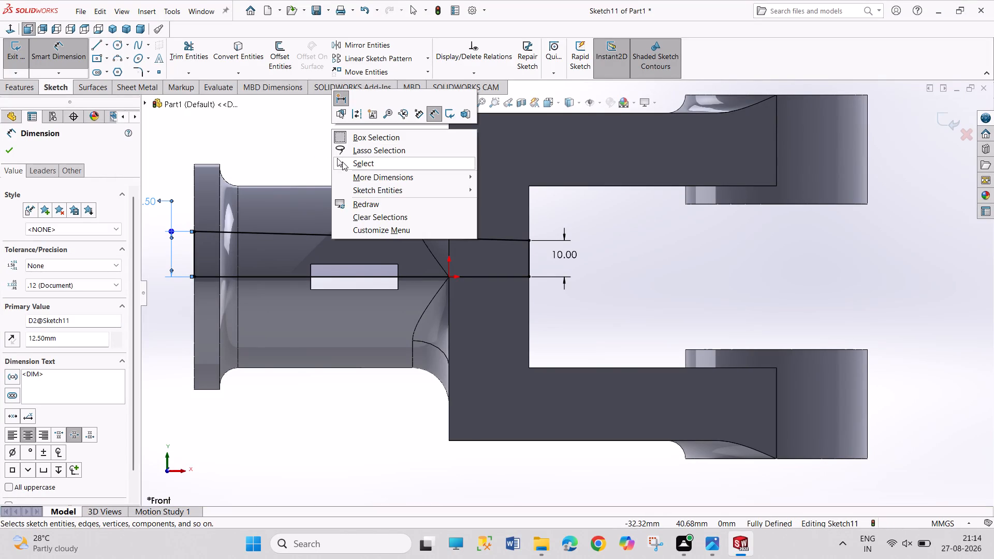
click(342, 162)
scroll(248, 183, up, 2)
scroll(329, 182, down, 1)
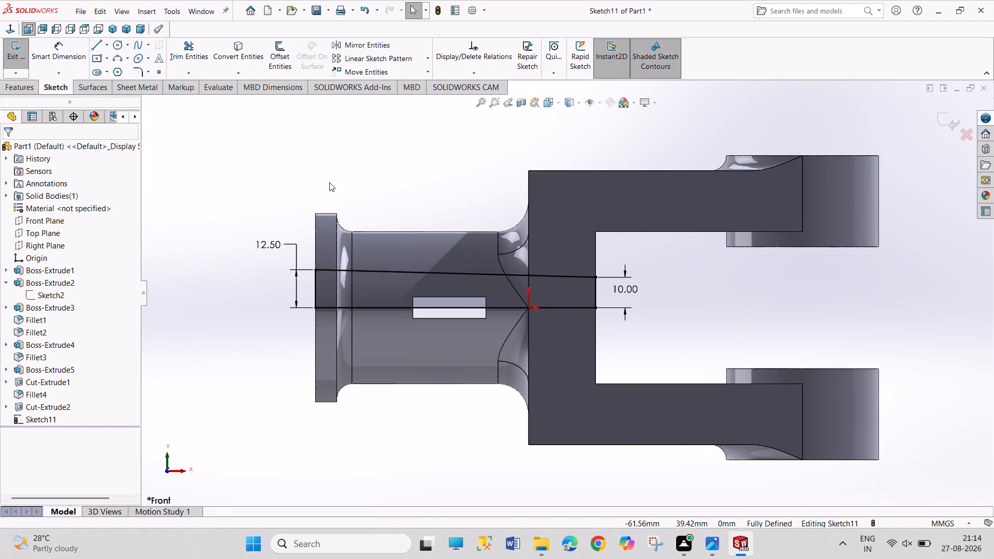
click(10, 60)
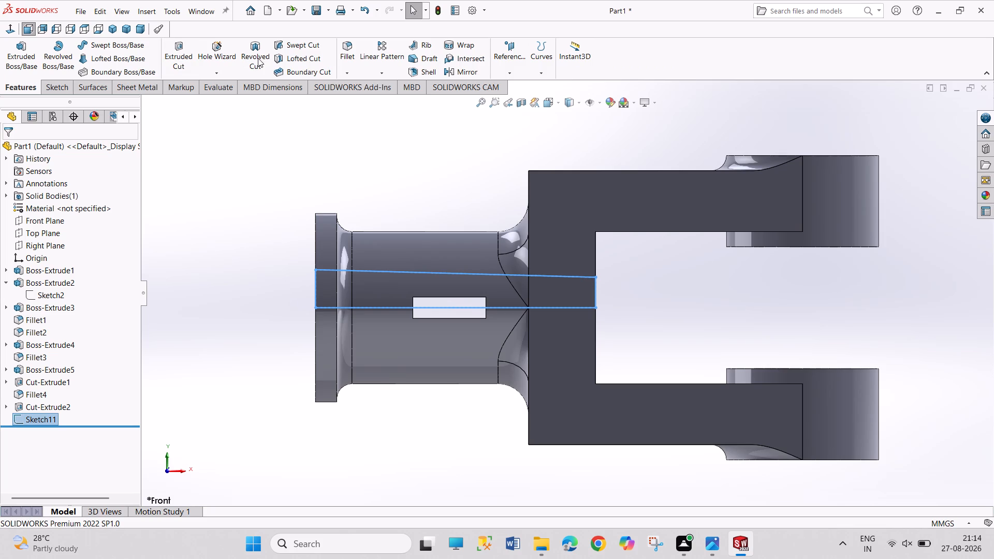
Revolve-cut the tapered profile 360 degrees about its line on the shank axis to bore through the block.
click(257, 58)
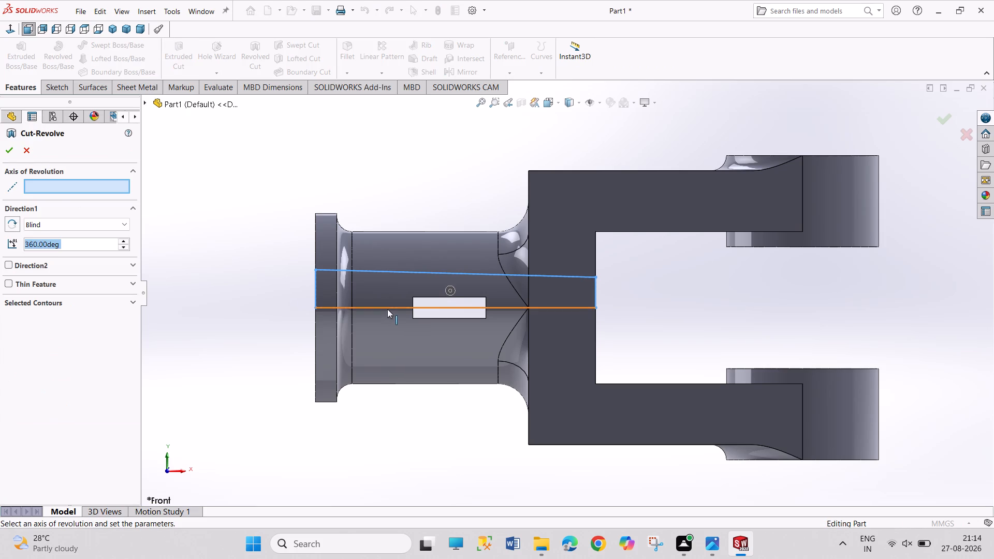
click(387, 307)
middle_drag(272, 297, 290, 303)
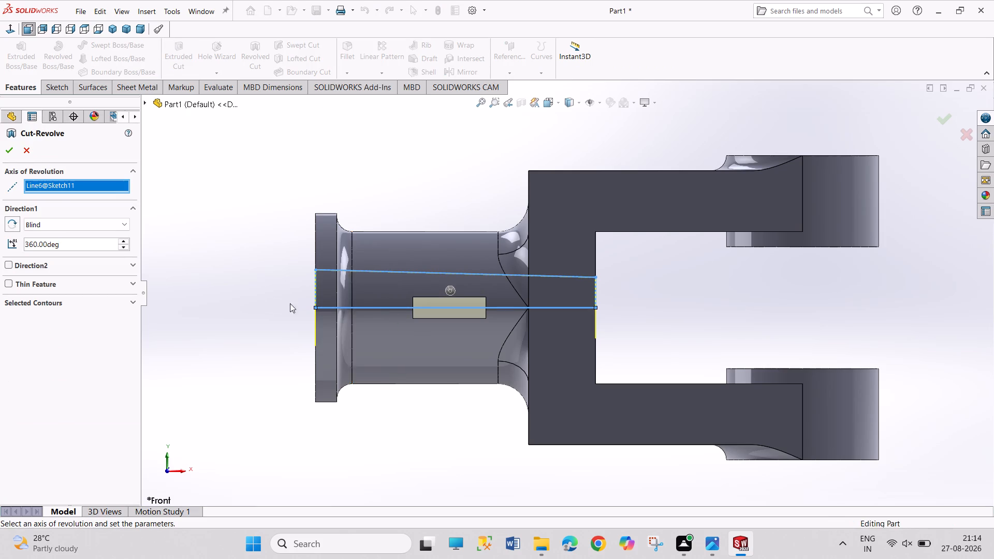
middle_drag(290, 303, 318, 315)
click(9, 150)
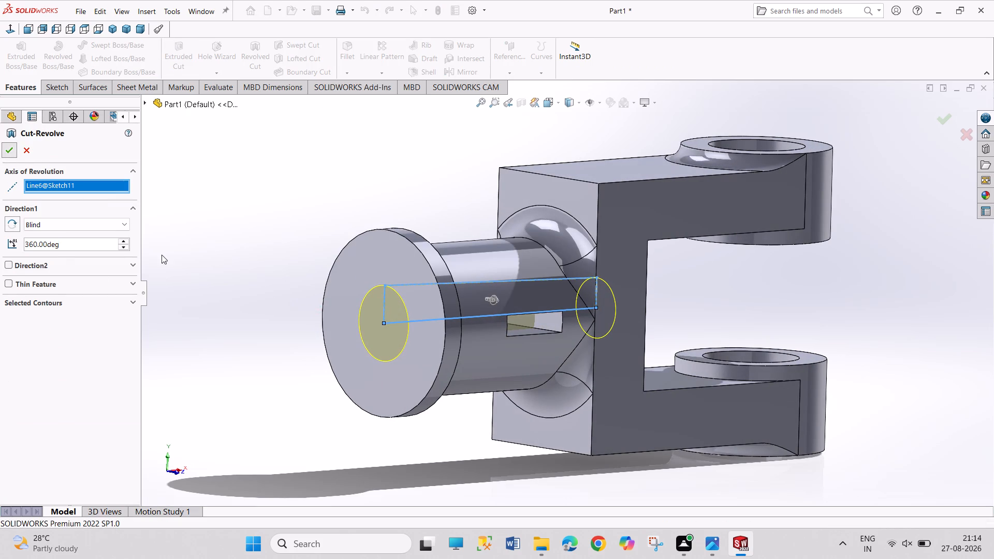
middle_drag(182, 264, 173, 176)
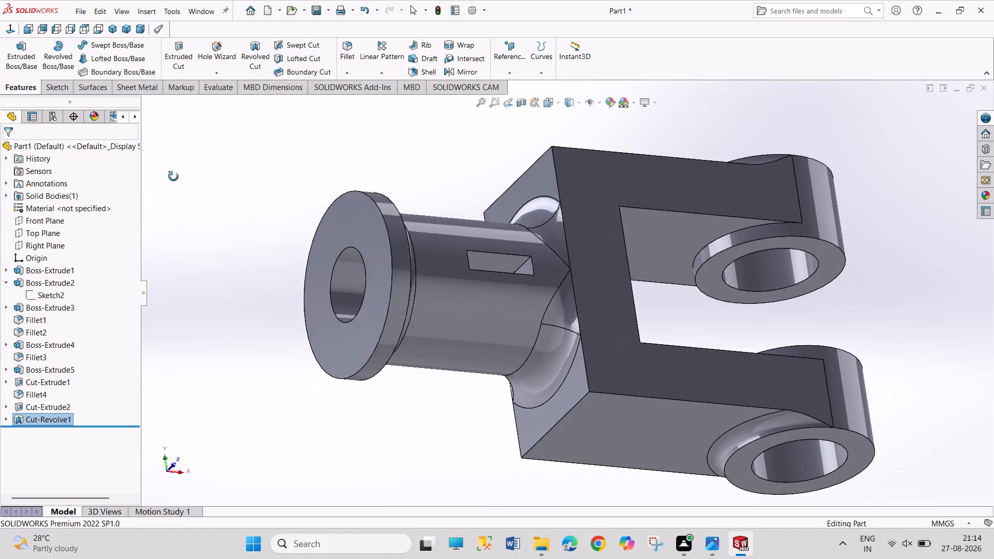
middle_drag(173, 176, 176, 176)
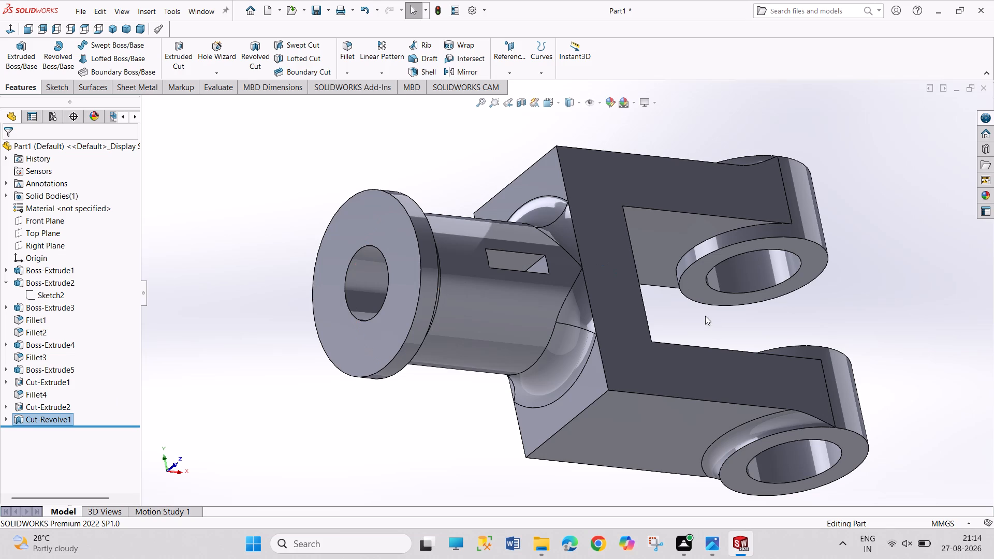
middle_drag(705, 316, 674, 473)
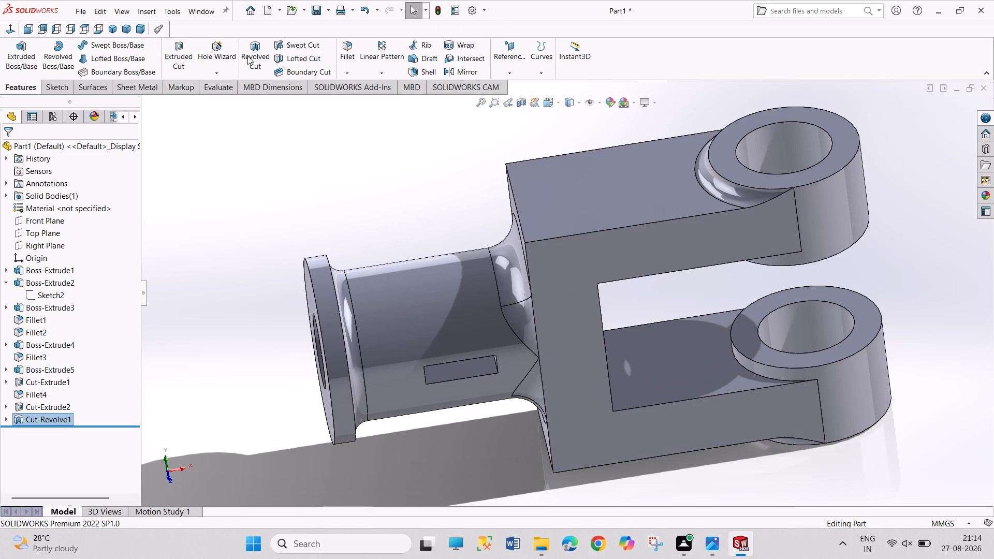
Fillet the curved edges where the two pin bosses meet the inner faces of the fork arms with a 5 mm radius.
click(353, 51)
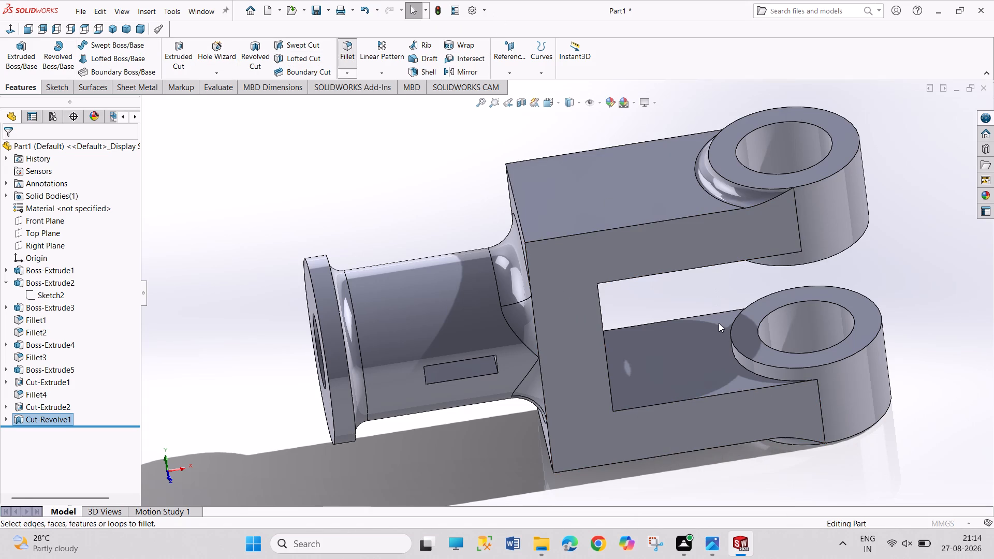
middle_drag(719, 323, 651, 218)
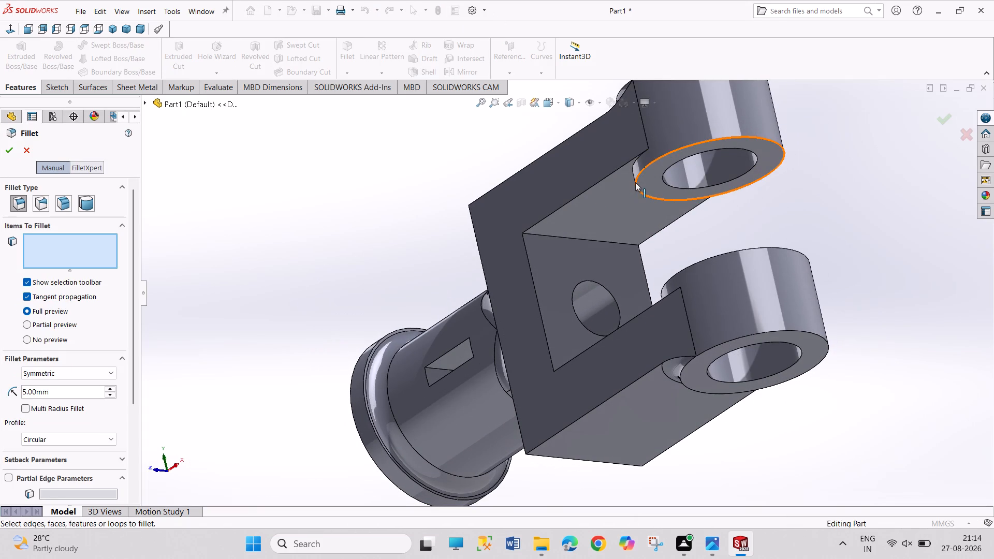
click(634, 175)
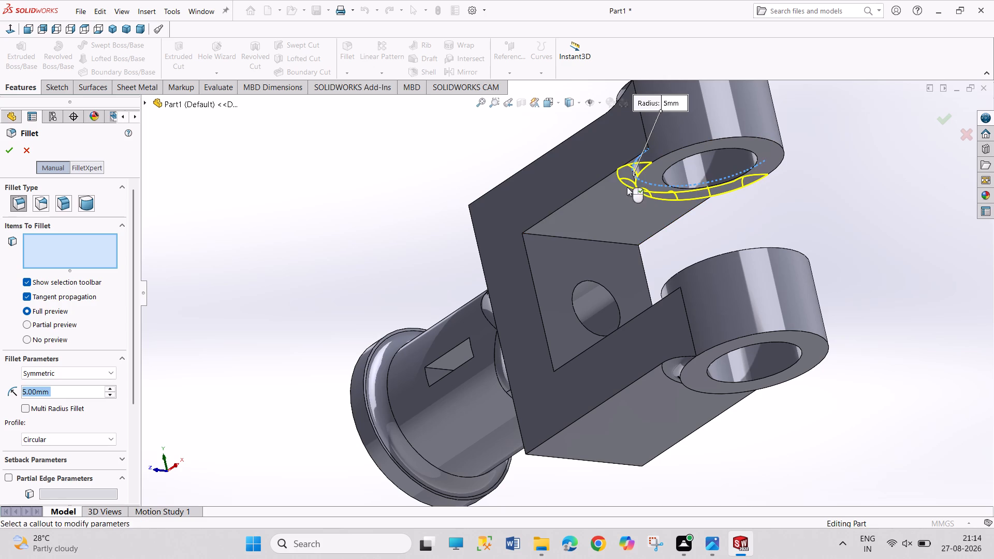
middle_click(655, 231)
middle_drag(668, 243, 750, 326)
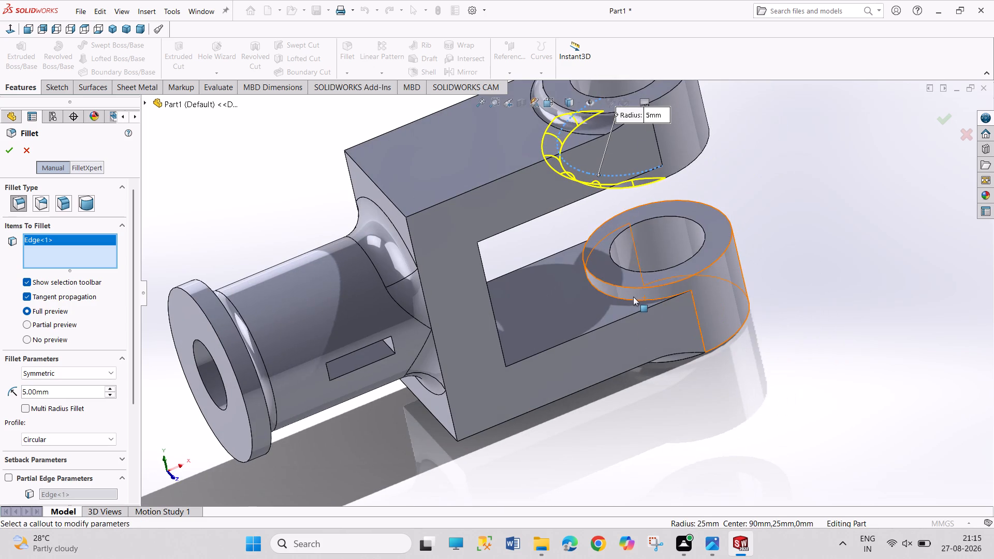
click(636, 300)
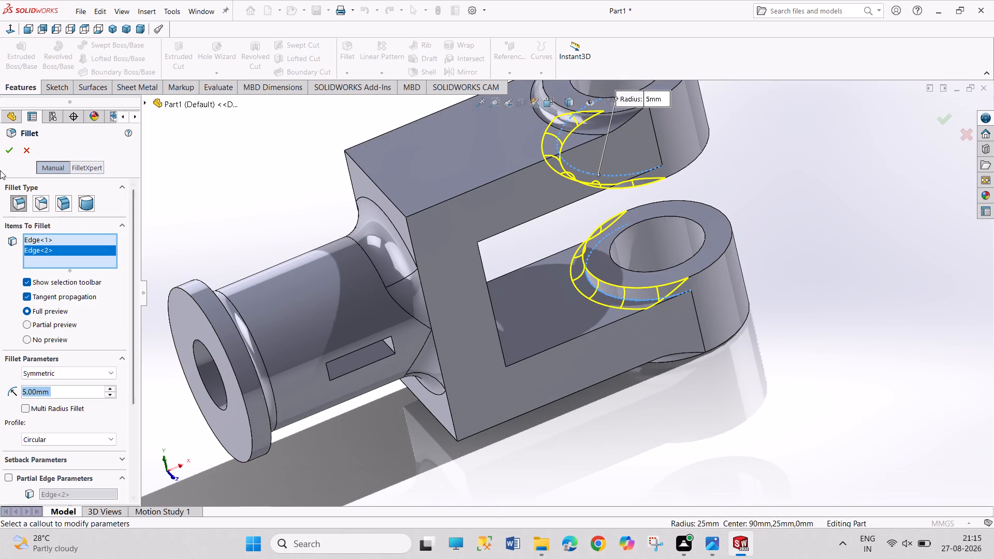
click(8, 151)
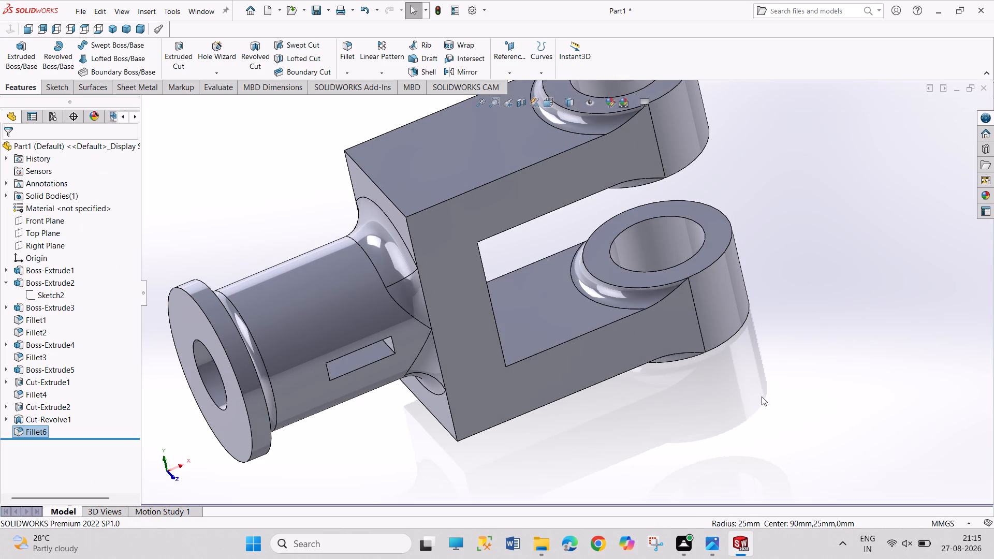
Fillet the two straight outer corner edges of the fork block on the shank side with a 5 mm radius.
scroll(760, 395, up, 3)
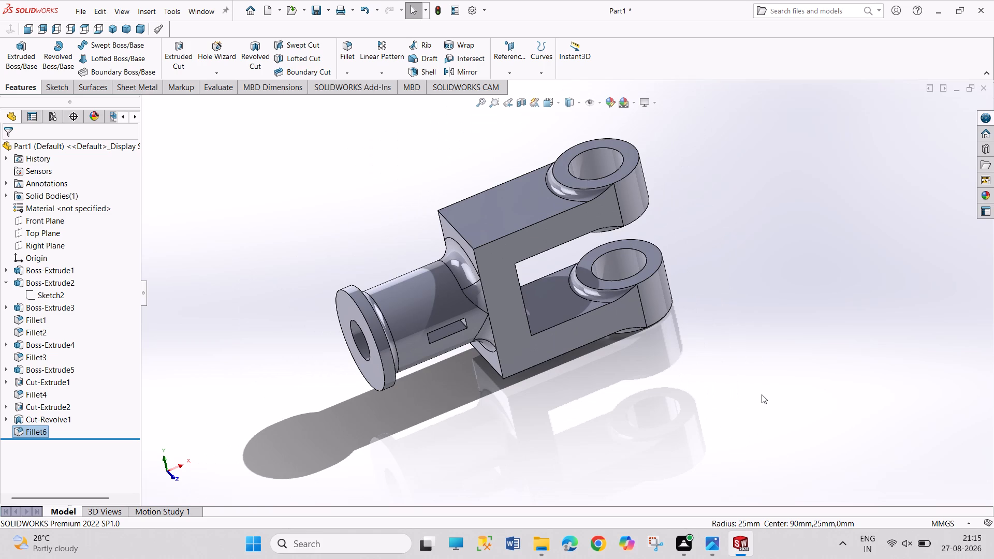
click(110, 28)
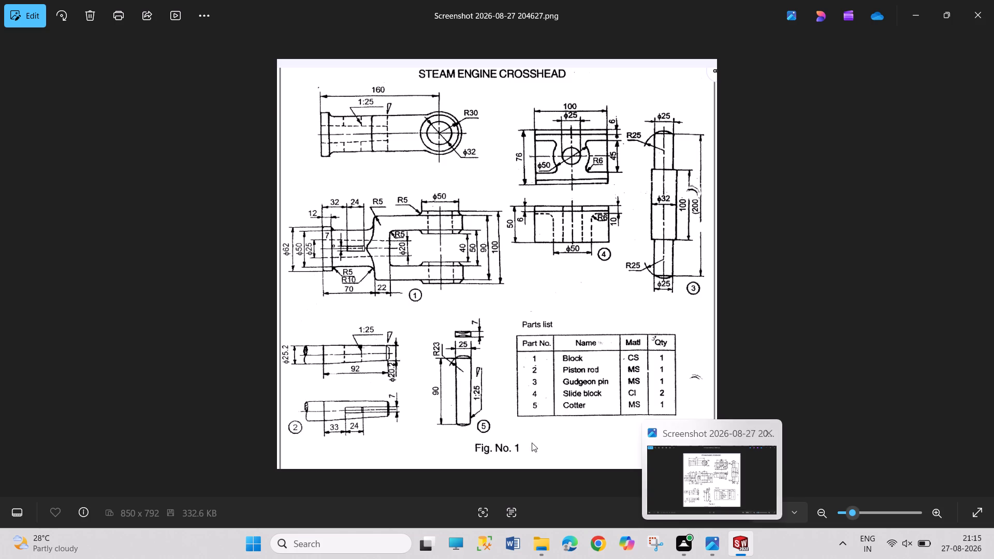
middle_drag(397, 343, 466, 379)
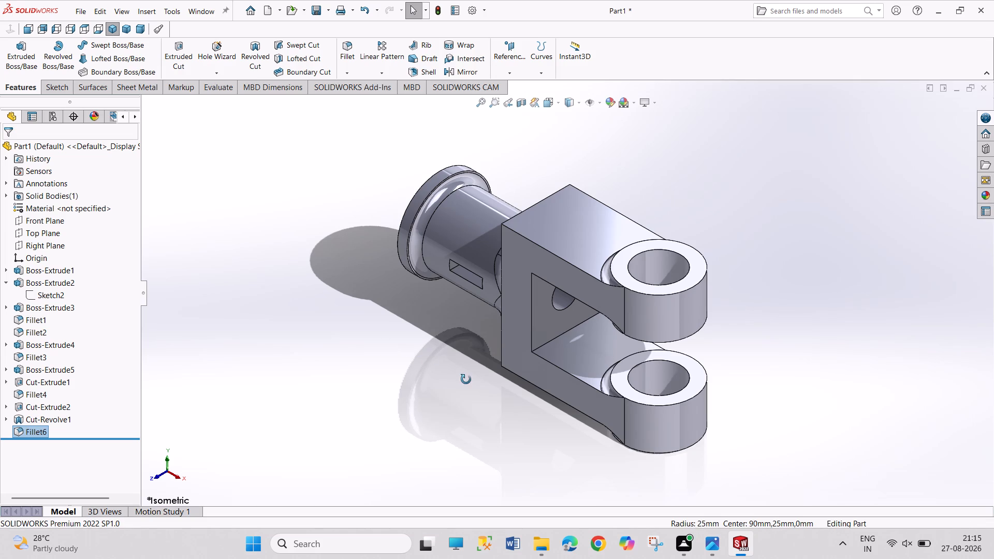
middle_drag(466, 379, 459, 377)
middle_drag(429, 361, 440, 365)
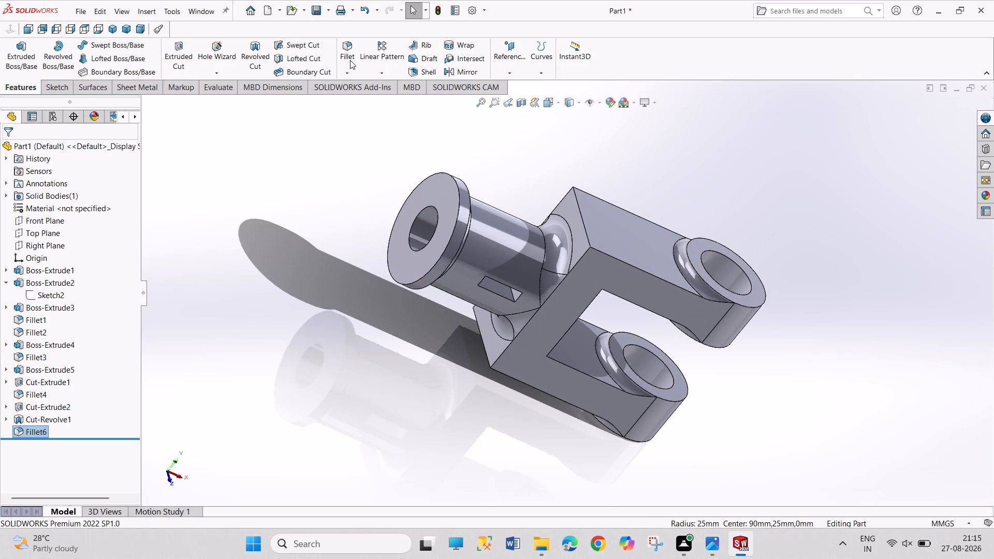
click(350, 60)
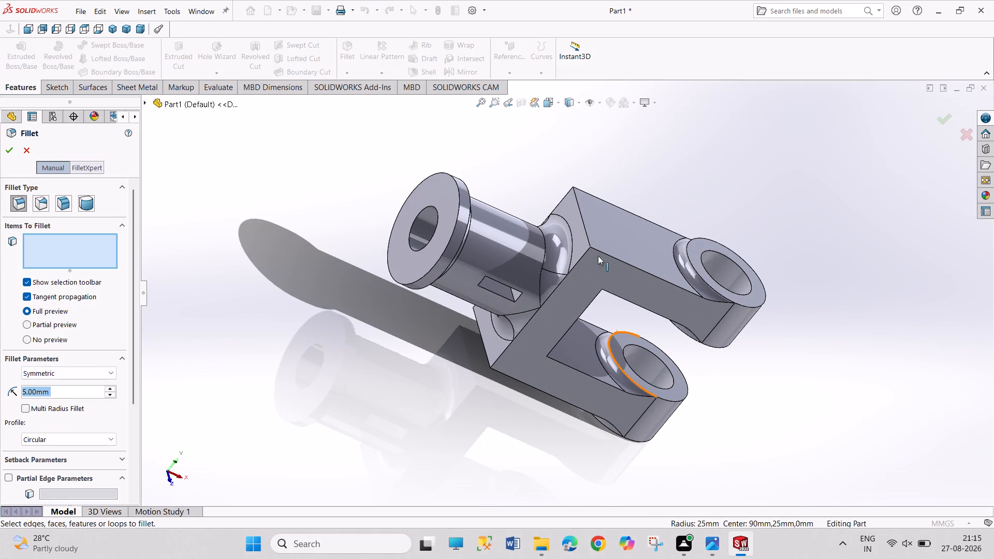
click(585, 226)
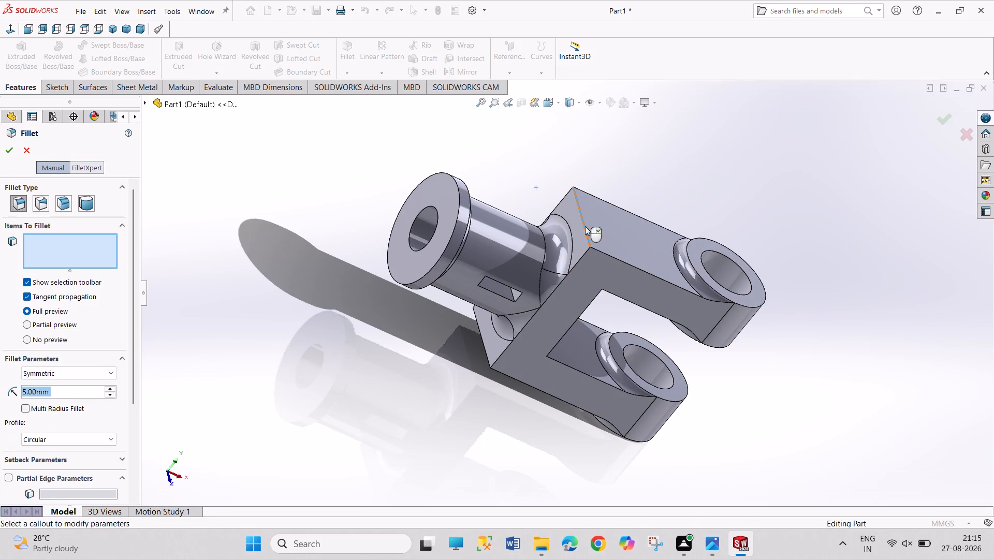
click(484, 350)
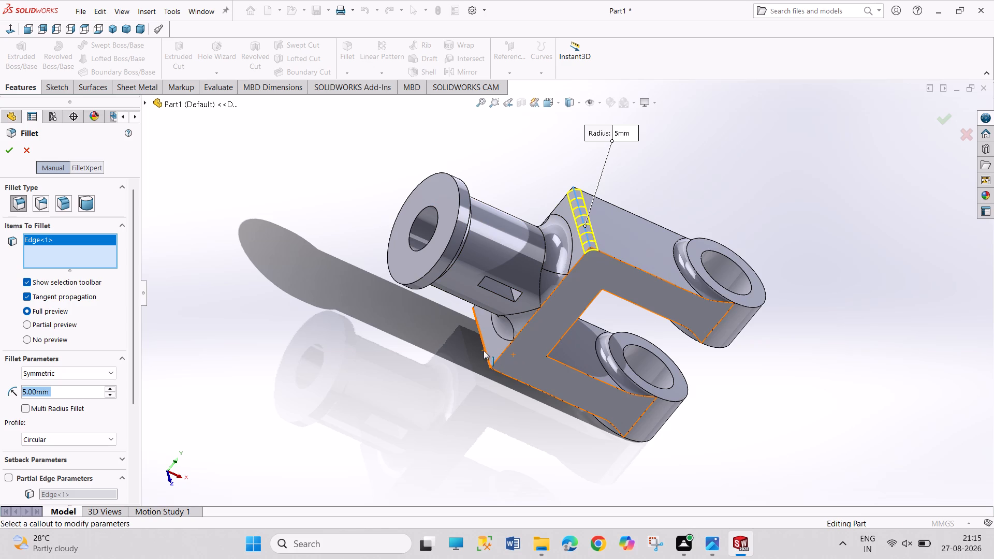
click(6, 149)
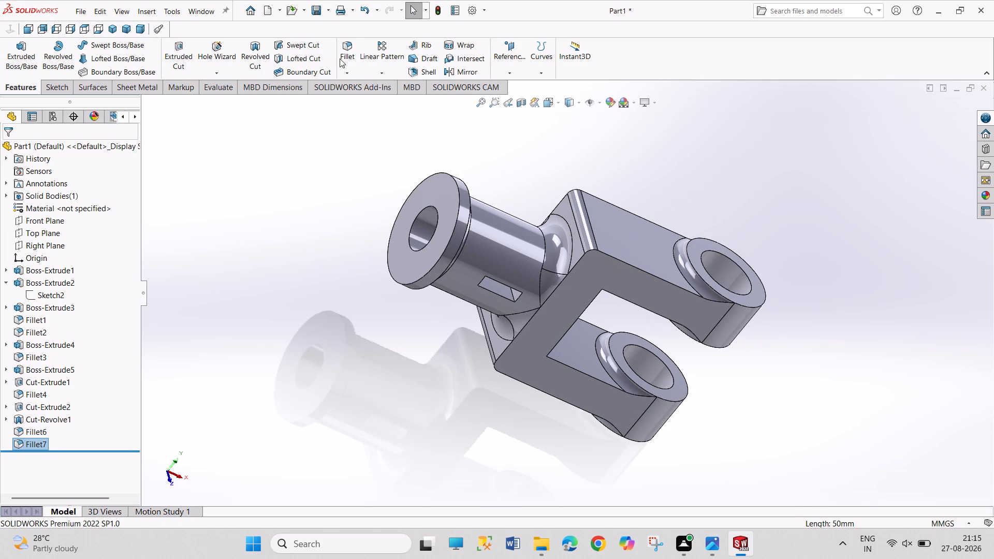
Fillet the two inside corner edges at the closed end of the fork opening with a 5 mm radius.
click(342, 57)
middle_drag(882, 375, 792, 257)
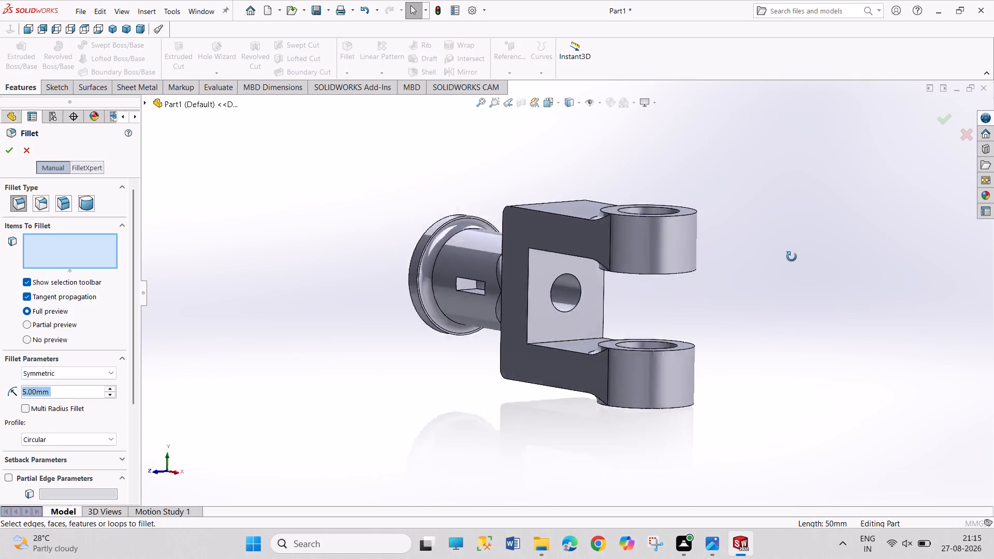
middle_drag(792, 257, 764, 195)
click(551, 246)
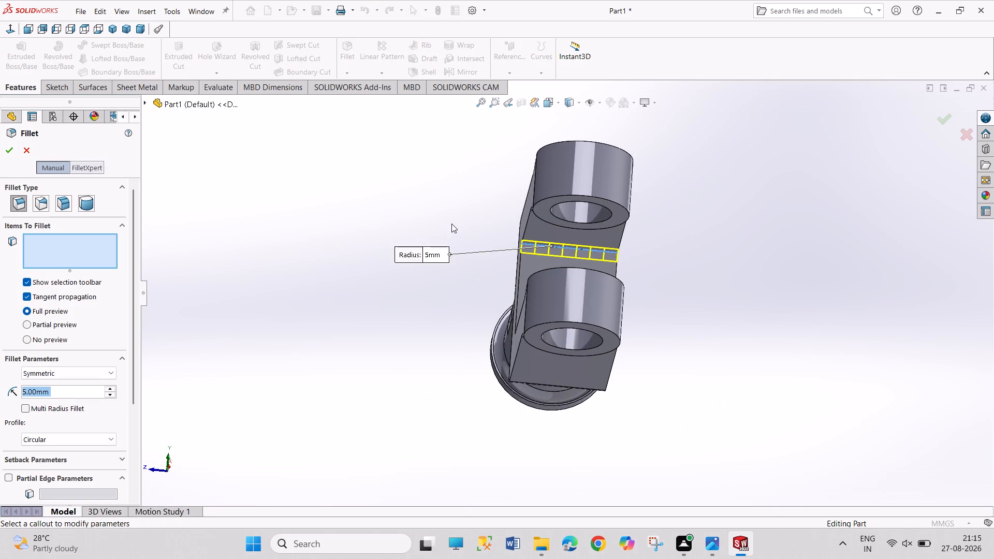
middle_drag(452, 223, 520, 342)
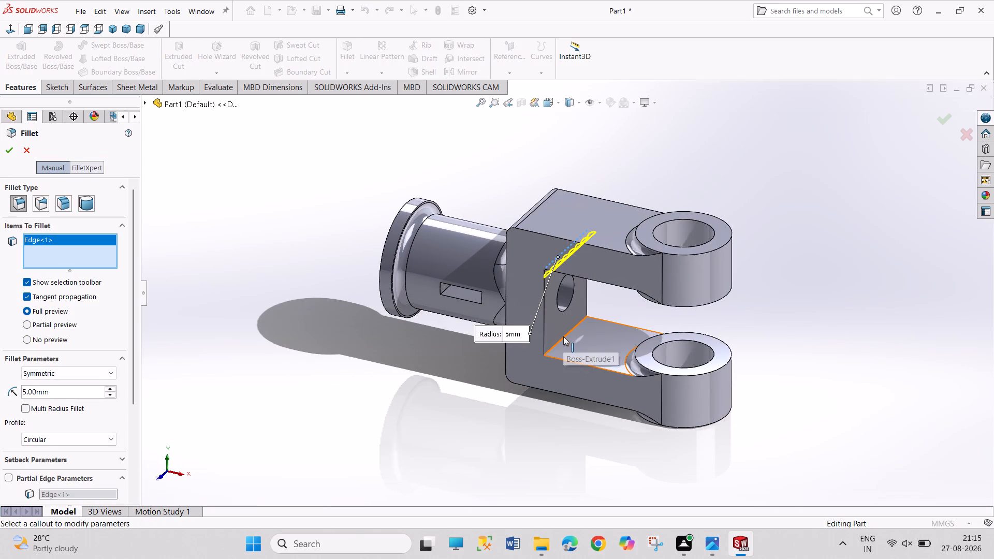
click(563, 336)
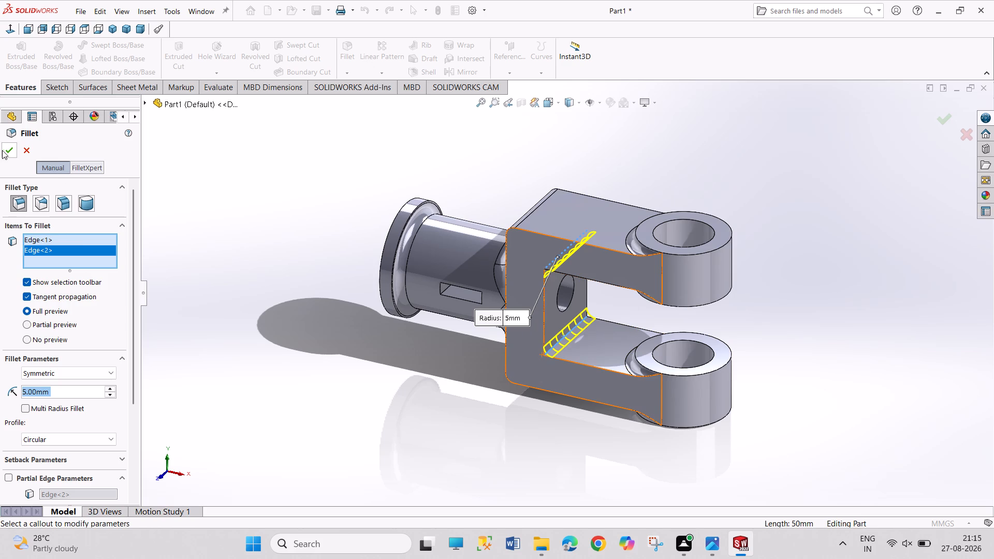
click(3, 150)
Change the whole part's appearance colour to the strong purple swatch of the pastels palette.
middle_drag(270, 309, 280, 279)
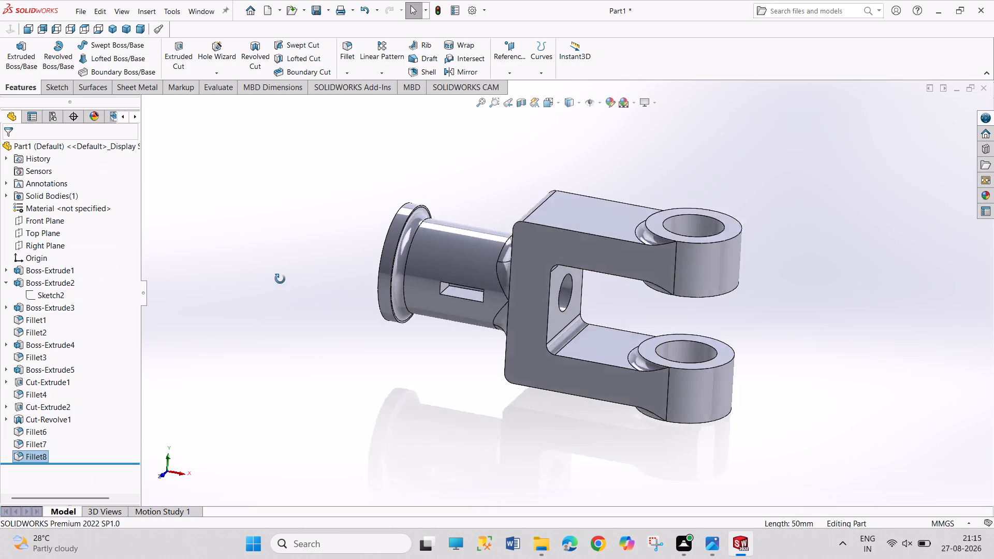
middle_drag(280, 279, 282, 249)
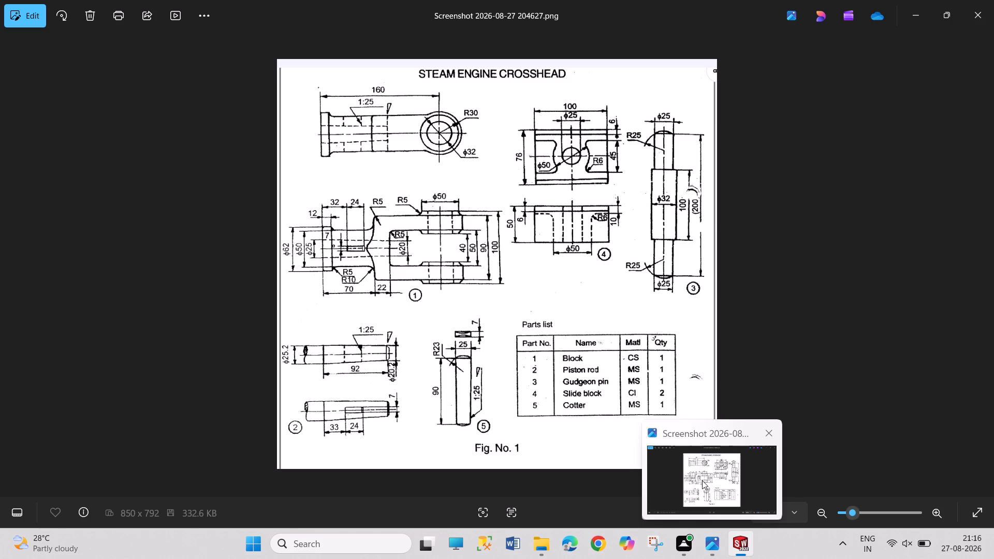
middle_drag(825, 354, 840, 261)
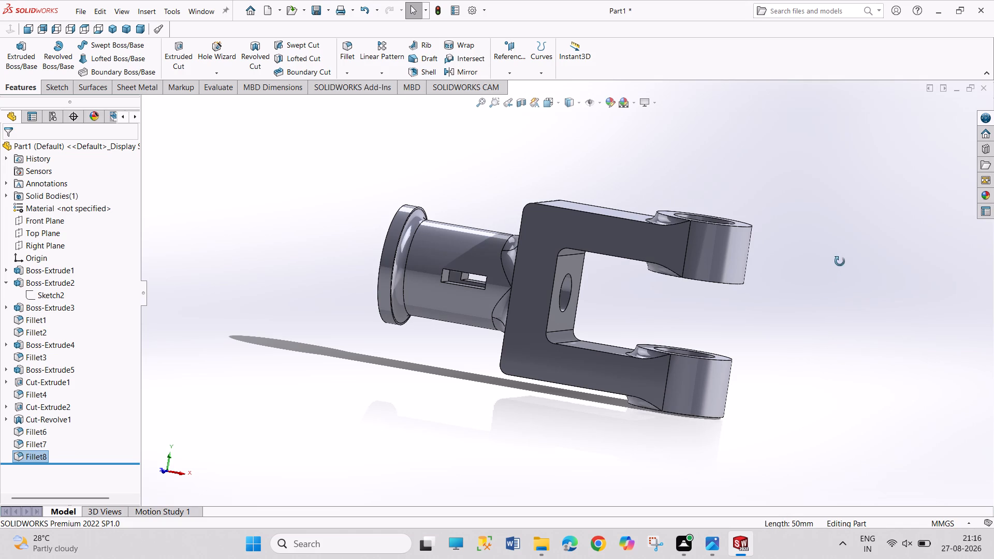
middle_drag(840, 261, 847, 224)
middle_drag(847, 290, 828, 283)
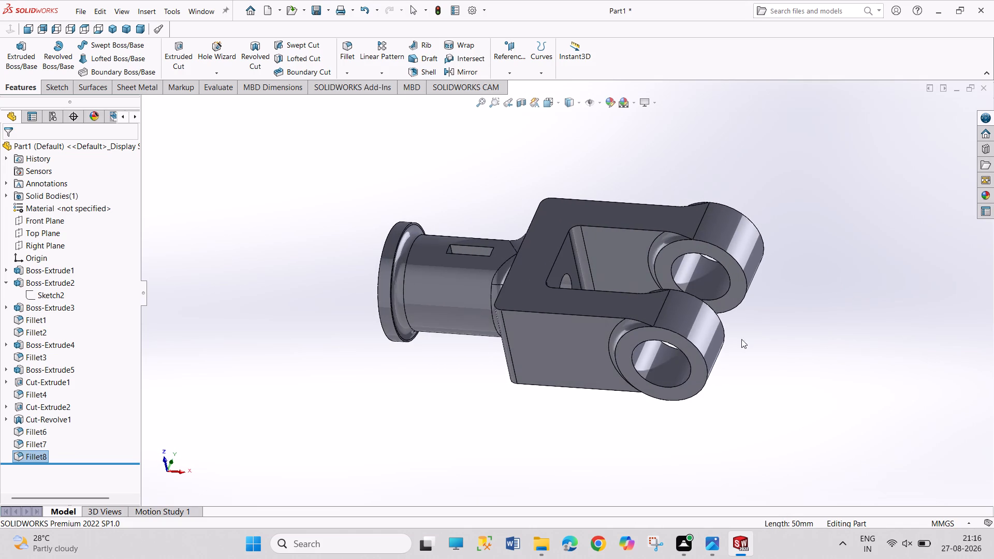
right_click(574, 344)
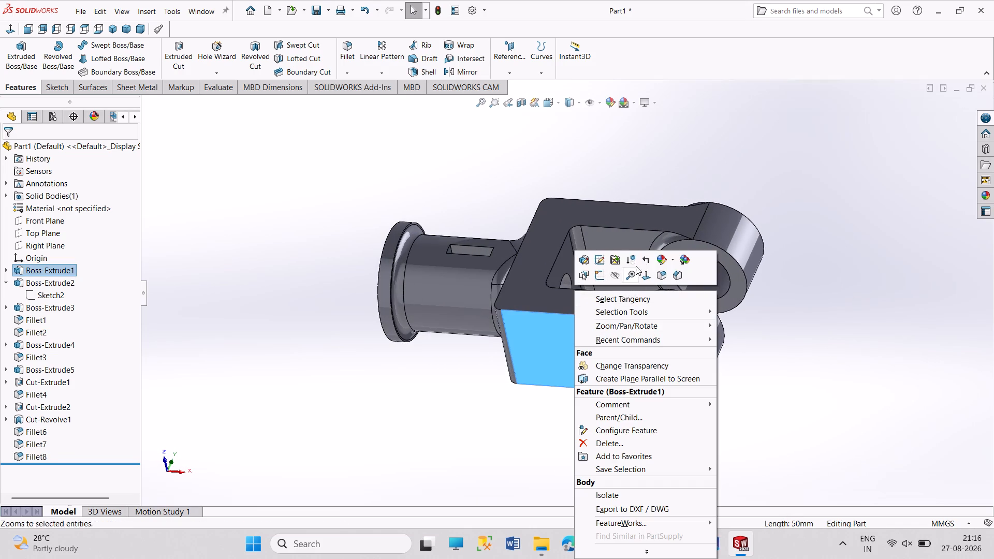
click(663, 260)
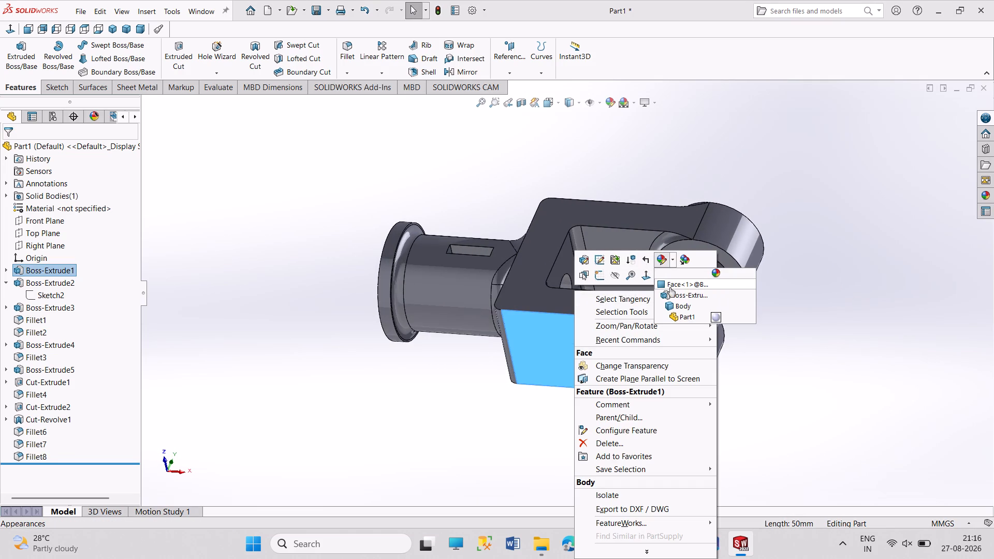
click(673, 317)
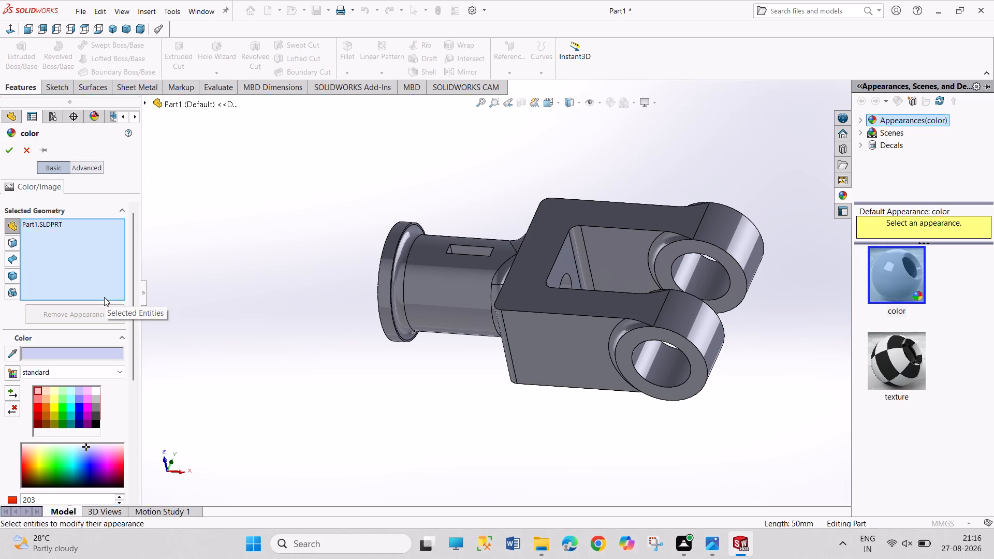
click(87, 367)
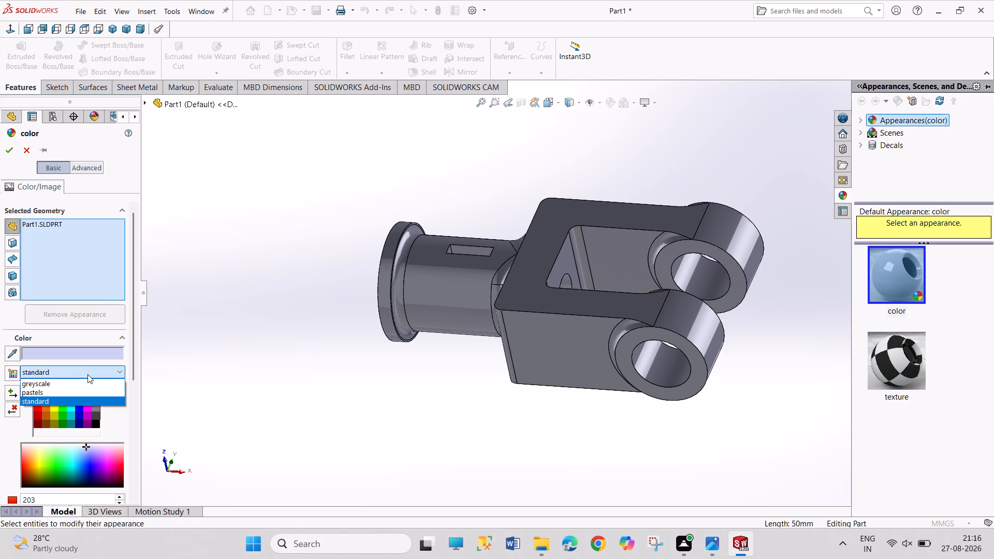
click(61, 392)
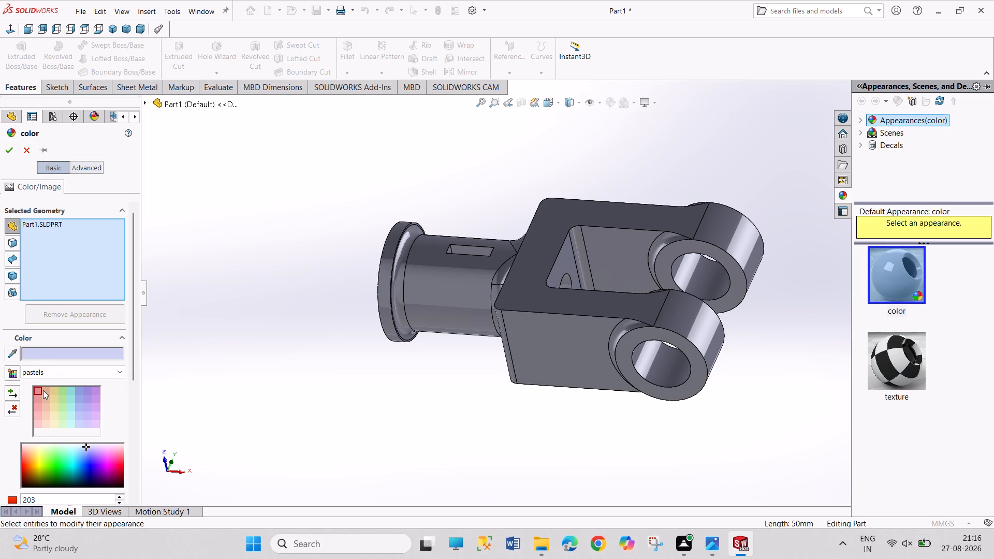
click(43, 390)
click(36, 390)
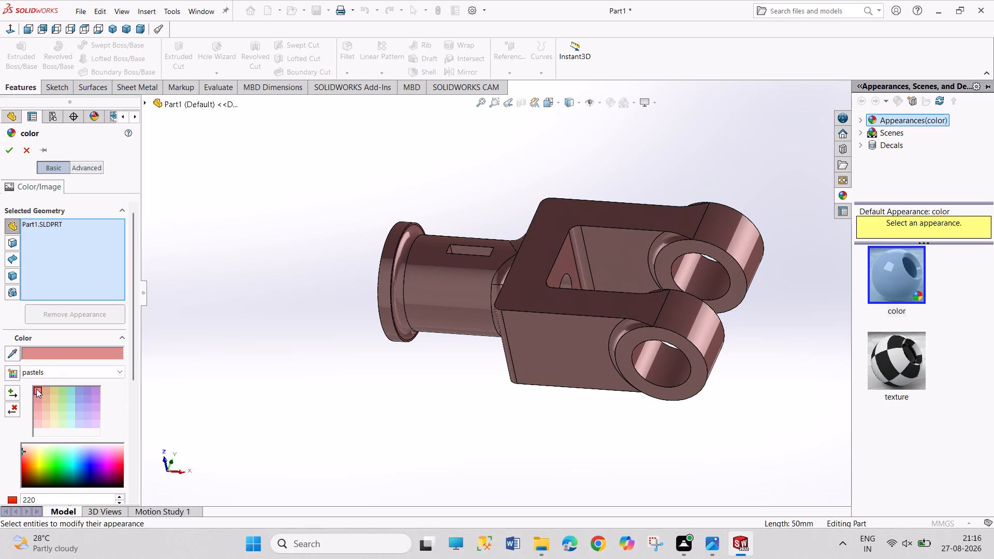
click(36, 389)
click(97, 386)
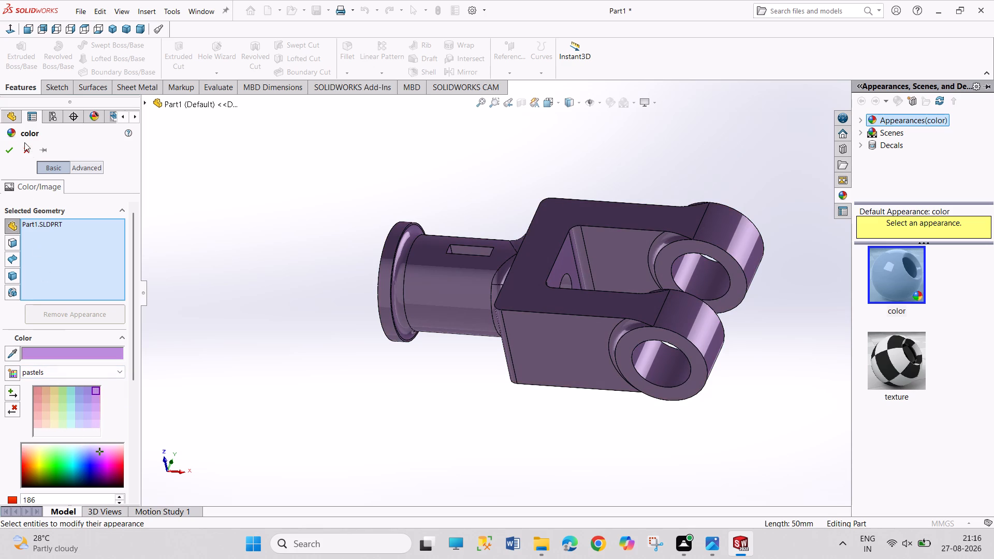
click(12, 145)
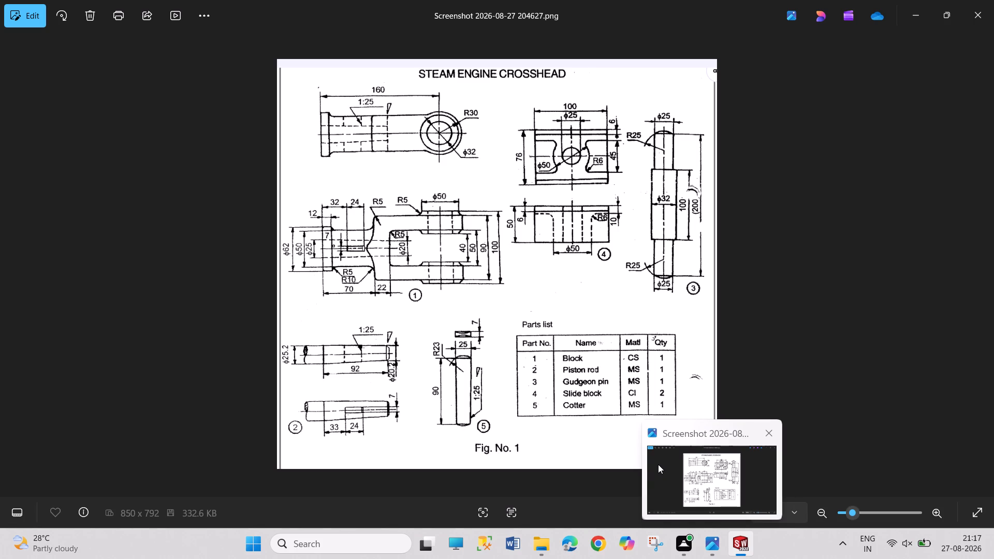
Start saving the part and create a folder named "ASSEMBLY STEAM ENGINE CROSS HEAD" inside the FUJI folder.
key(ctrl+s)
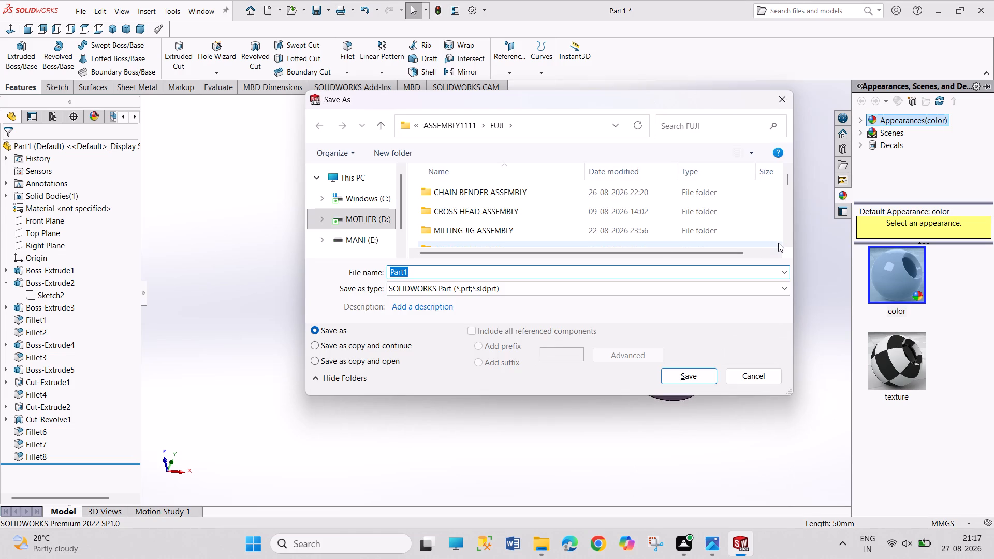
right_click(558, 210)
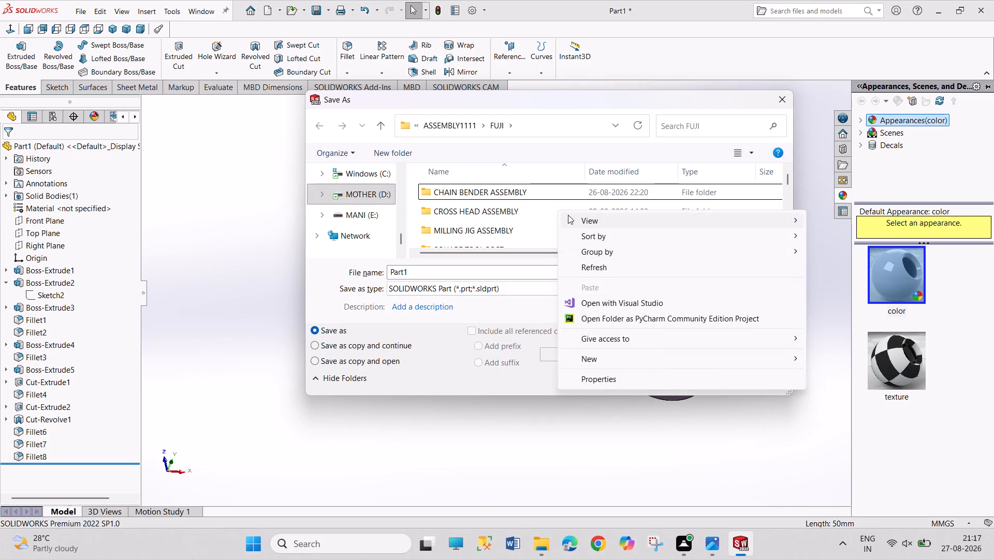
click(640, 361)
click(623, 364)
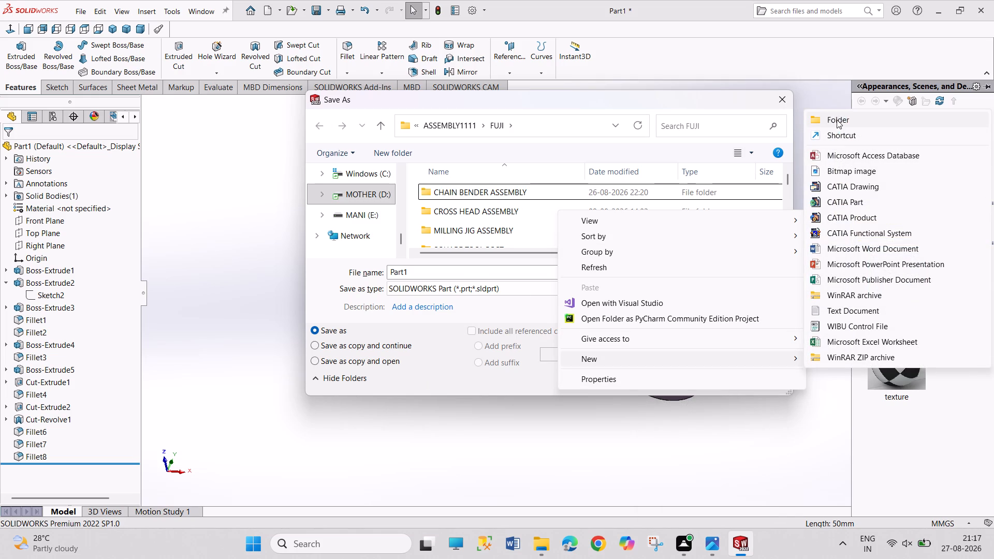
click(837, 119)
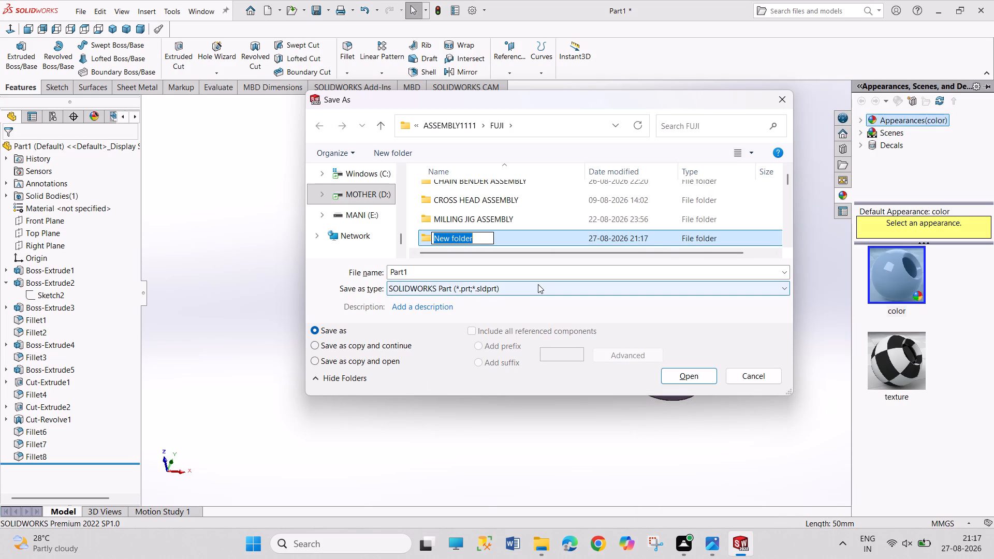
text(ASSEMBLY STEAM ENGINE CROSS HEA)
key(d)
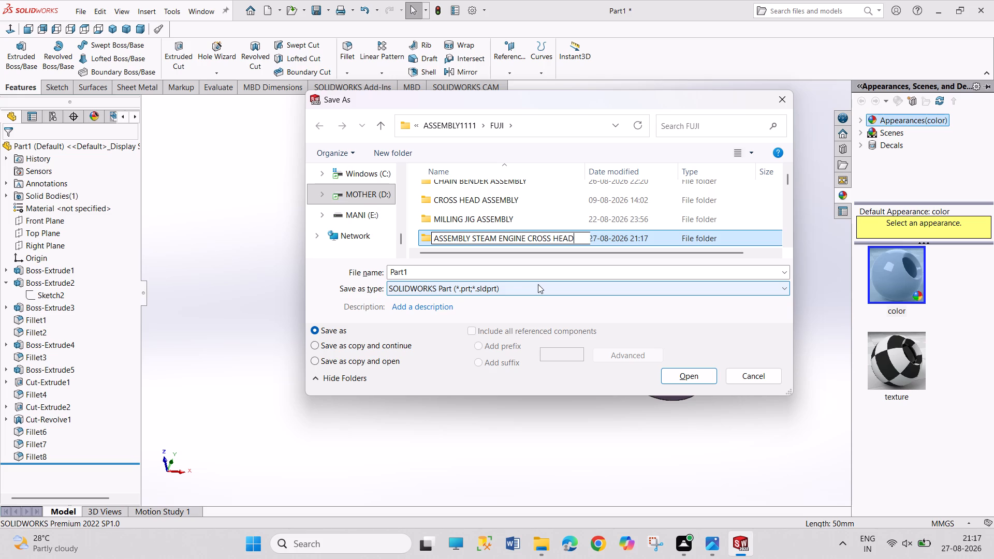
click(641, 230)
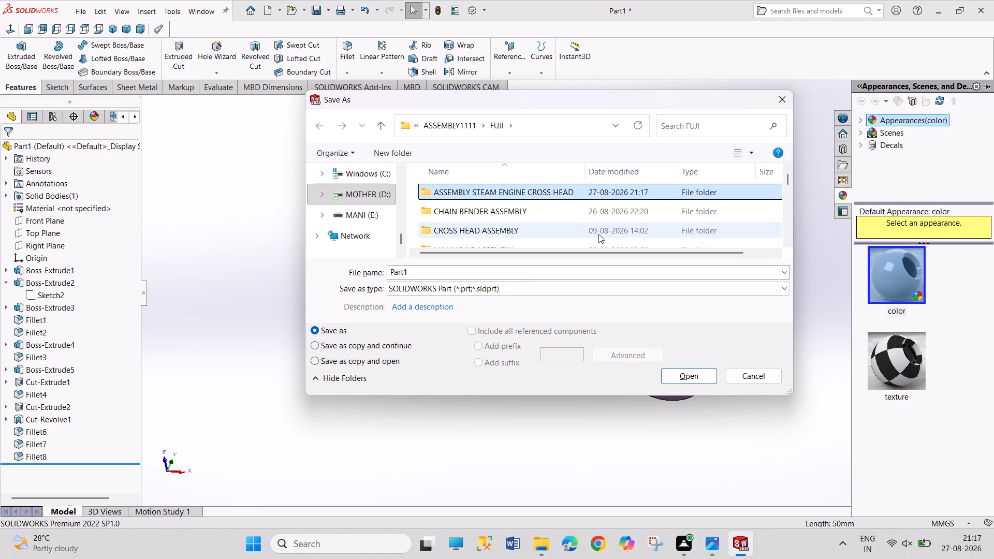
Save the part as "1.BLOCK" in the ASSEMBLY STEAM ENGINE CROSS HEAD folder.
click(674, 375)
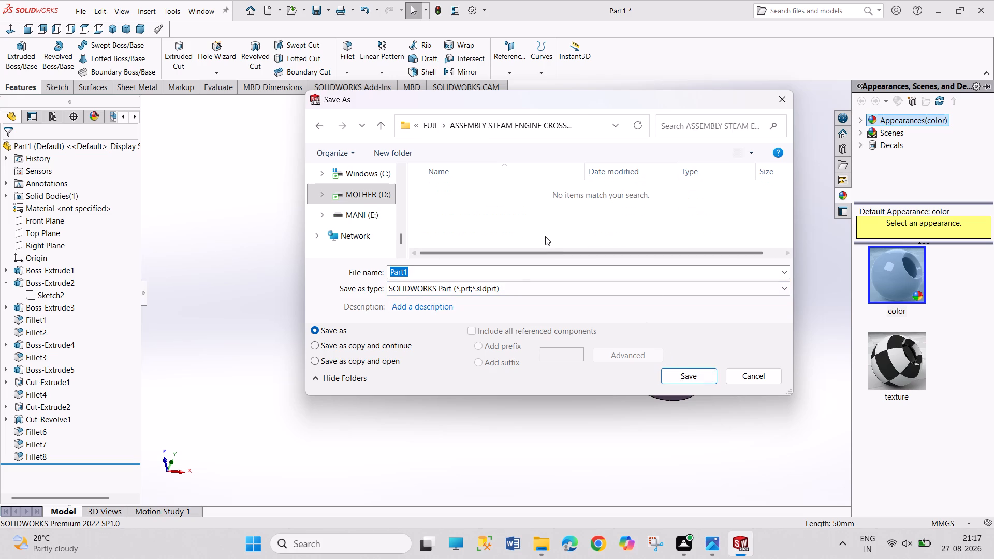
text(BLOCK)
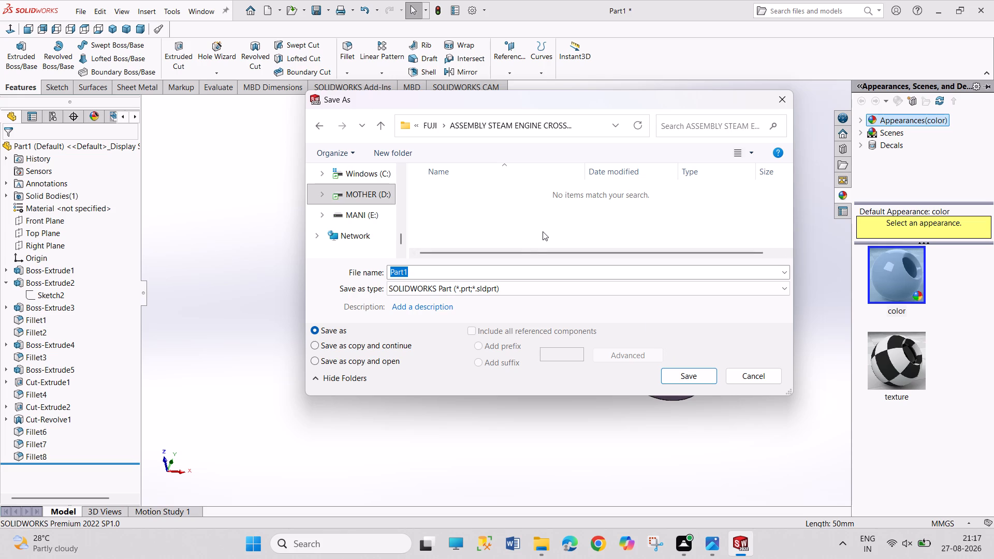
double_click(436, 273)
double_click(433, 272)
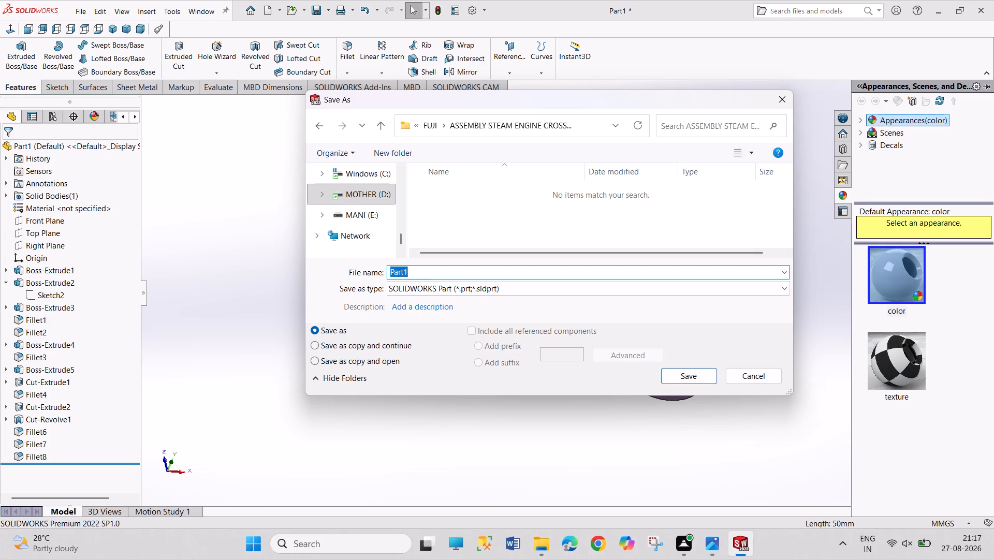
text(1.)
text(BLOCK)
key(Return)
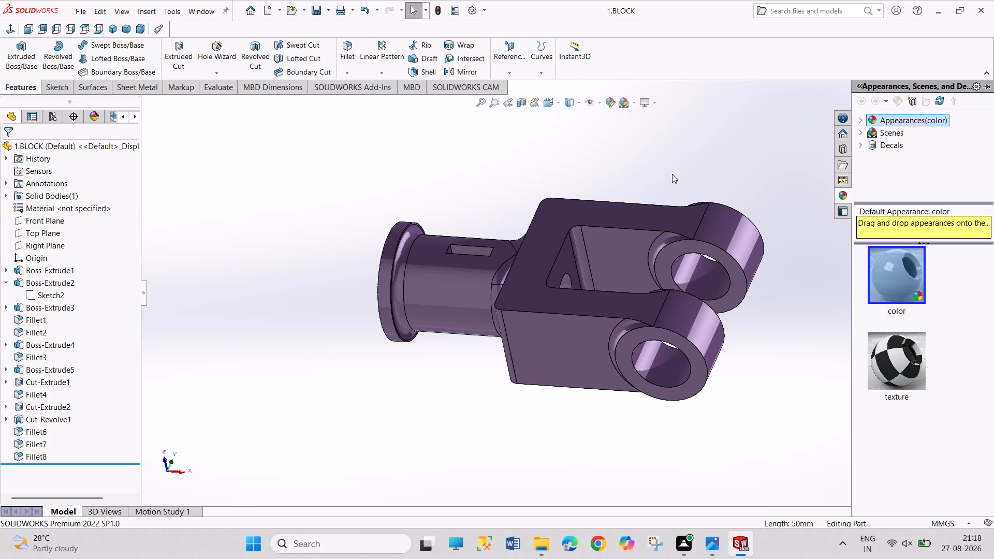
Create a new, empty part document for the next crosshead component.
key(ctrl+n)
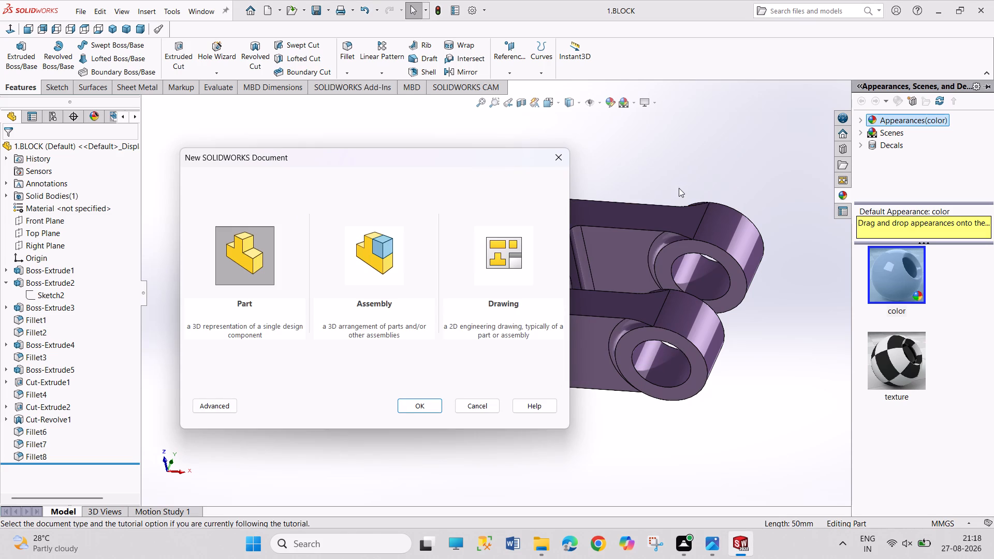
key(Return)
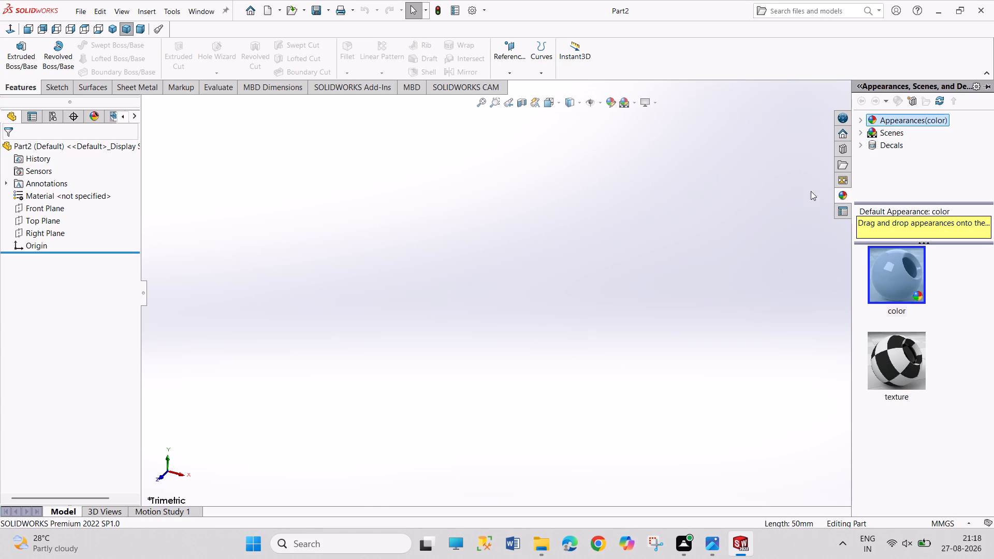
click(775, 207)
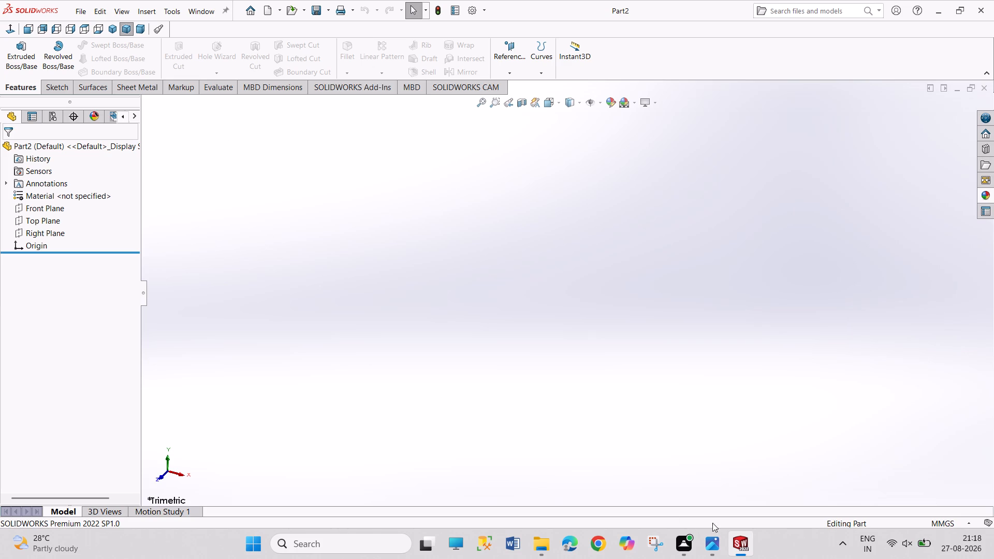
Switch to Photos and compare the crosshead part drawings and parts list with the numbered assembly drawing.
click(716, 540)
click(712, 539)
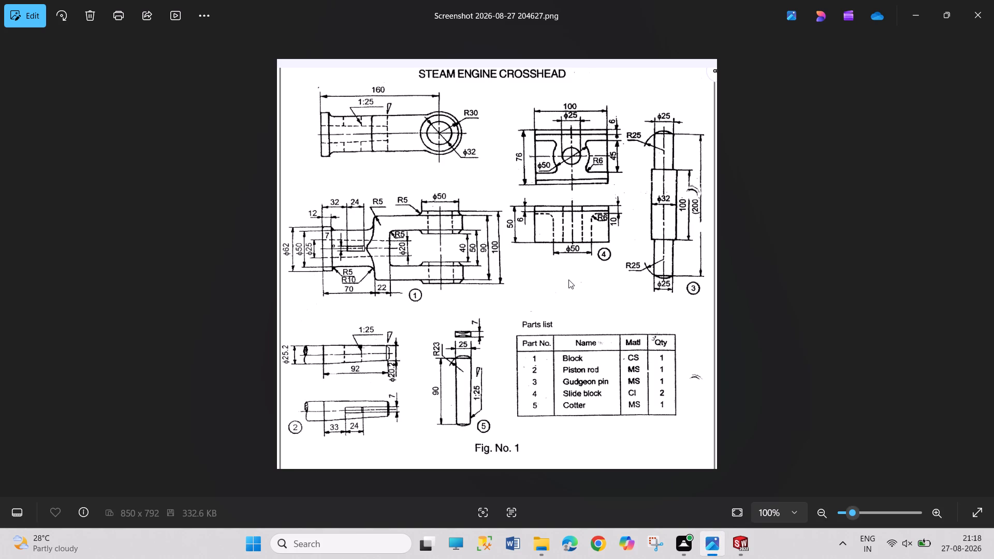
key(Right)
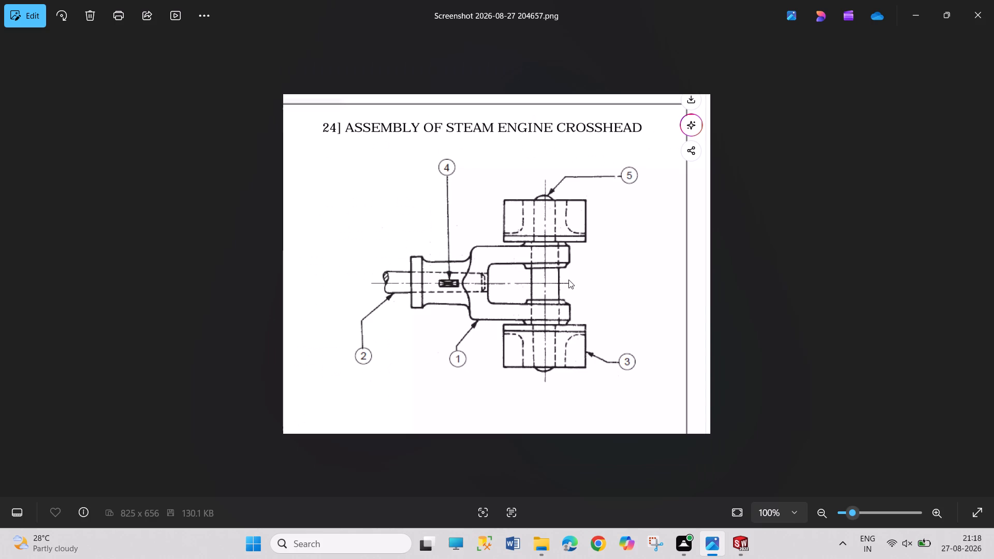
key(Left)
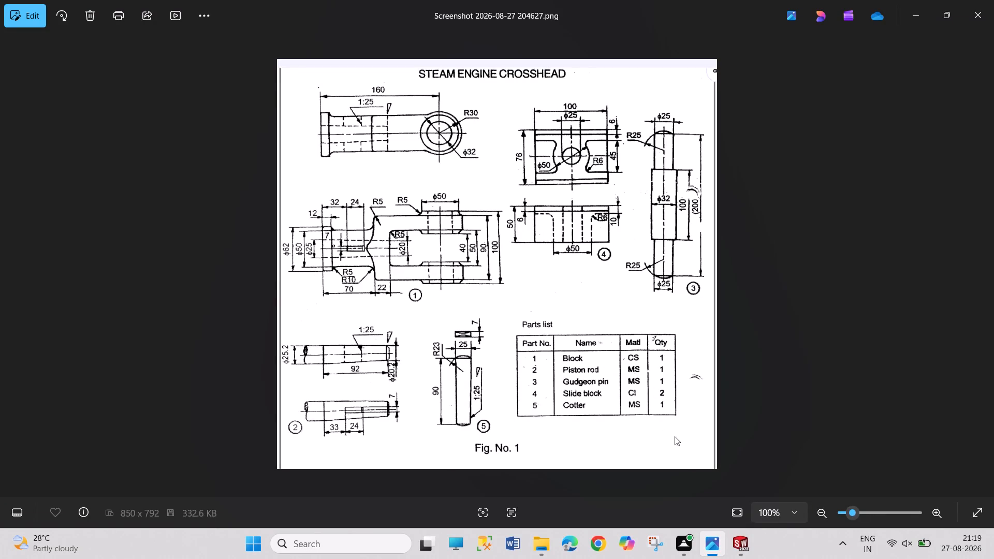
key(Right)
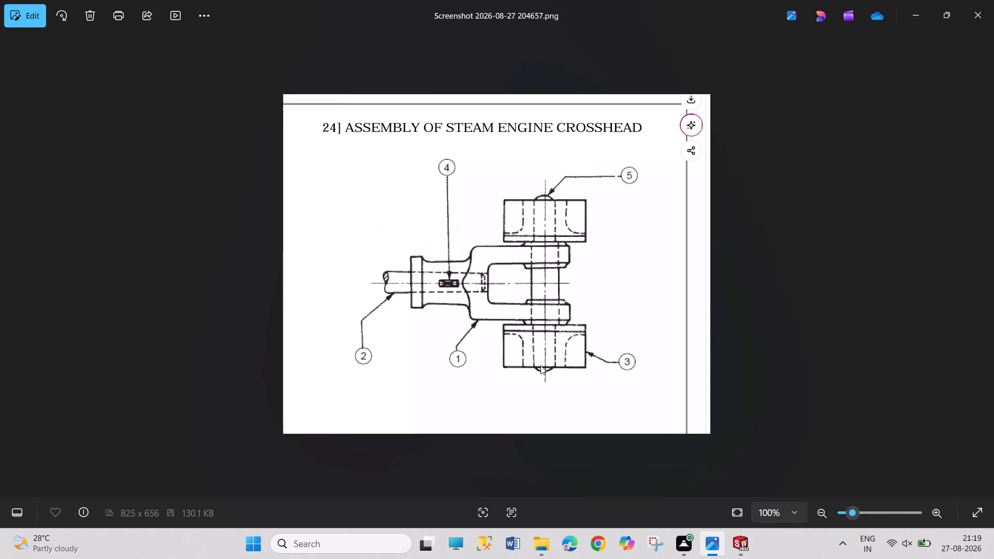
key(Left)
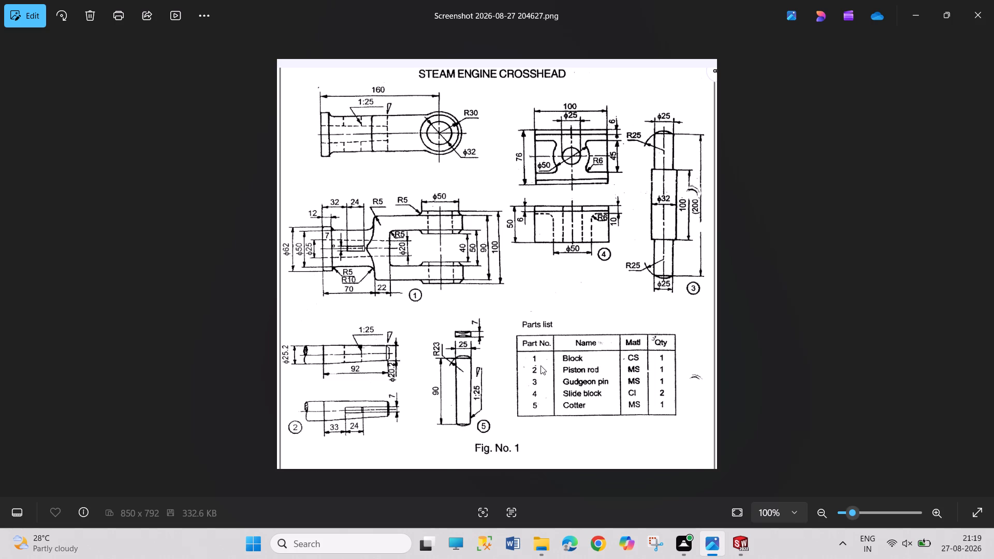
key(Right)
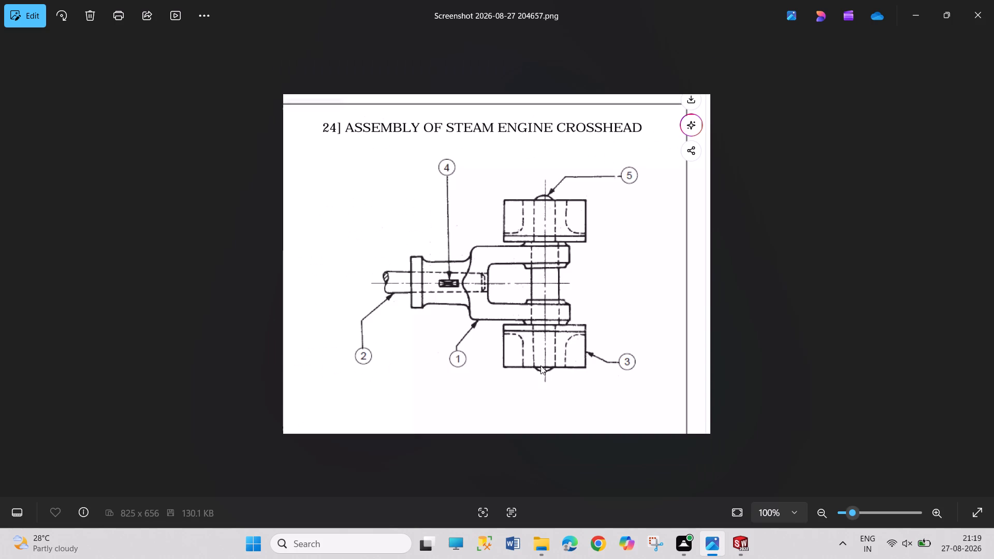
key(Left)
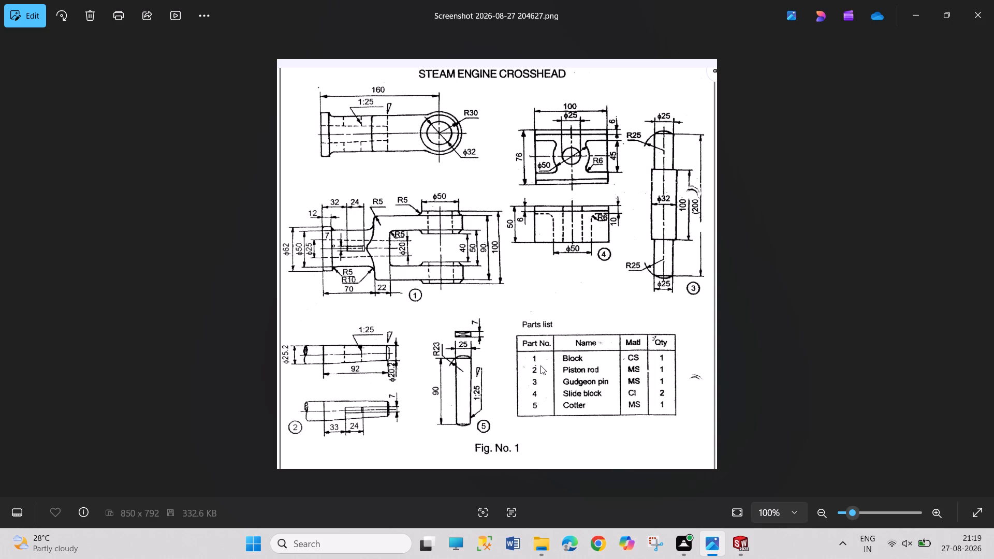
key(Right)
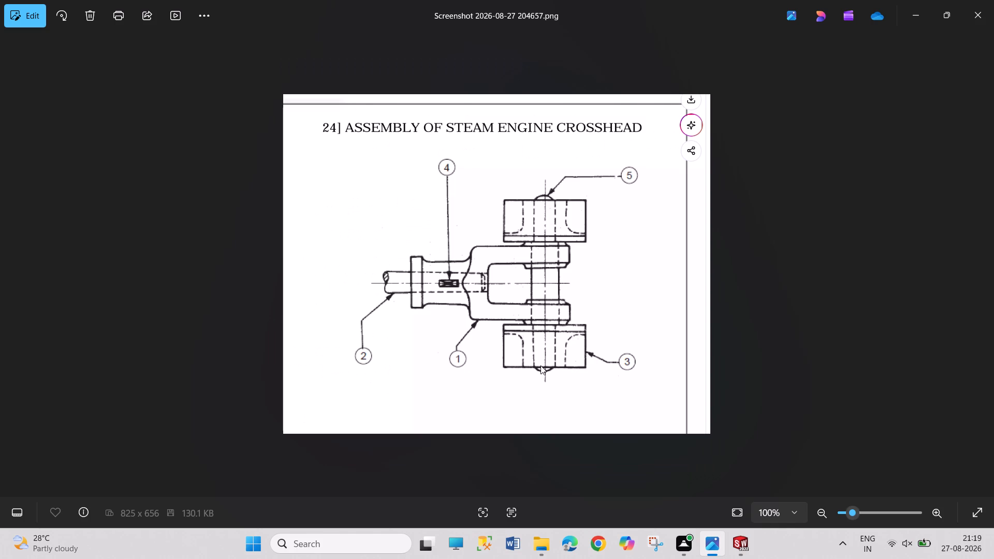
key(Left)
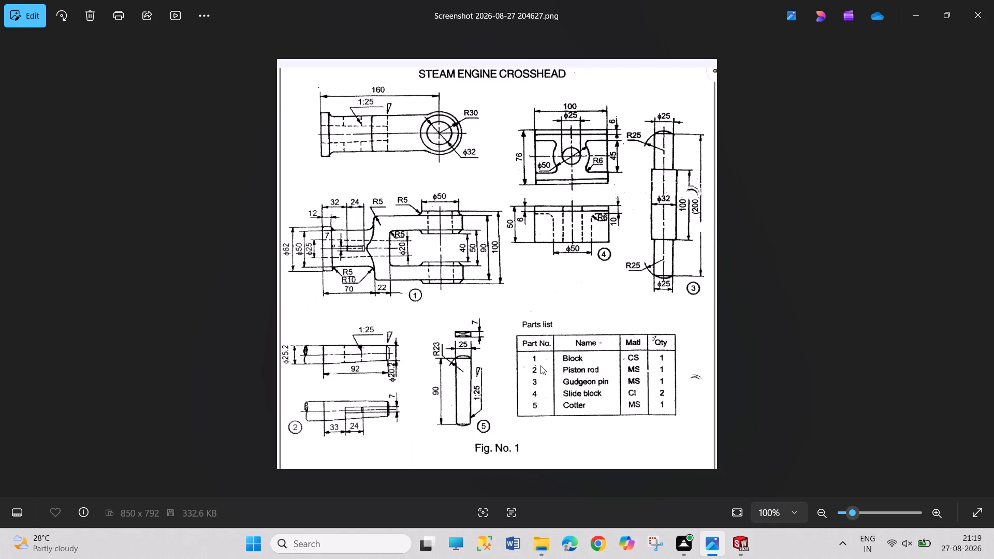
key(Right)
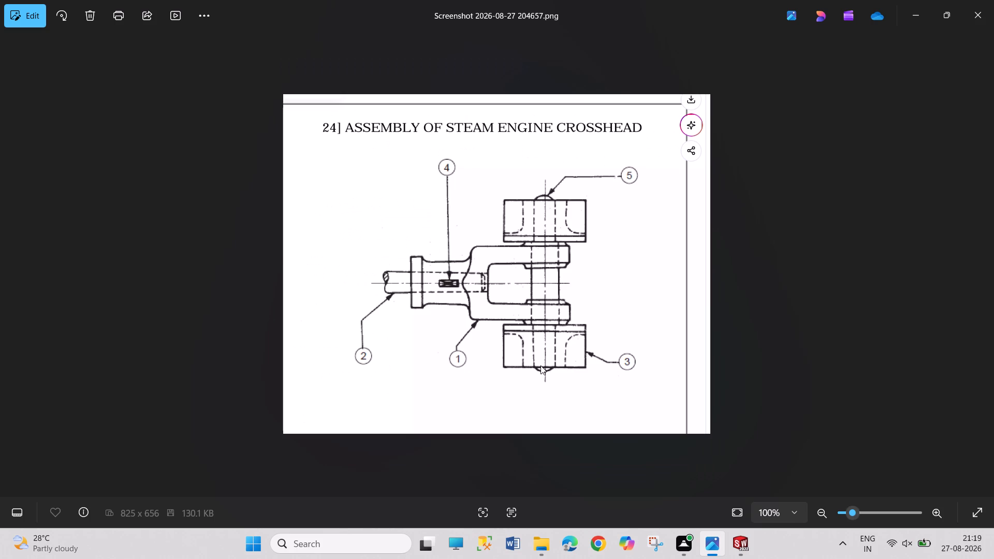
key(Left)
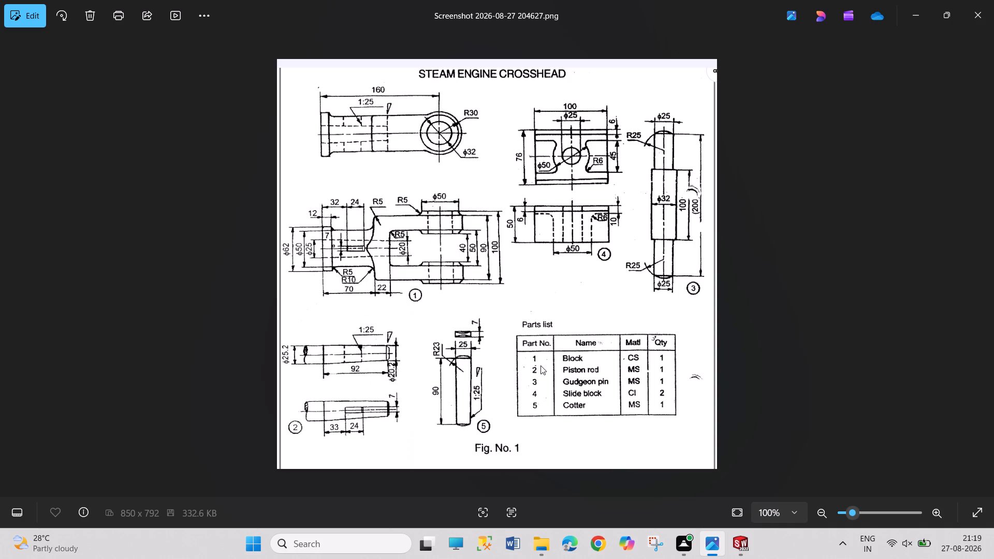
key(Left)
key(Right)
key(Right)
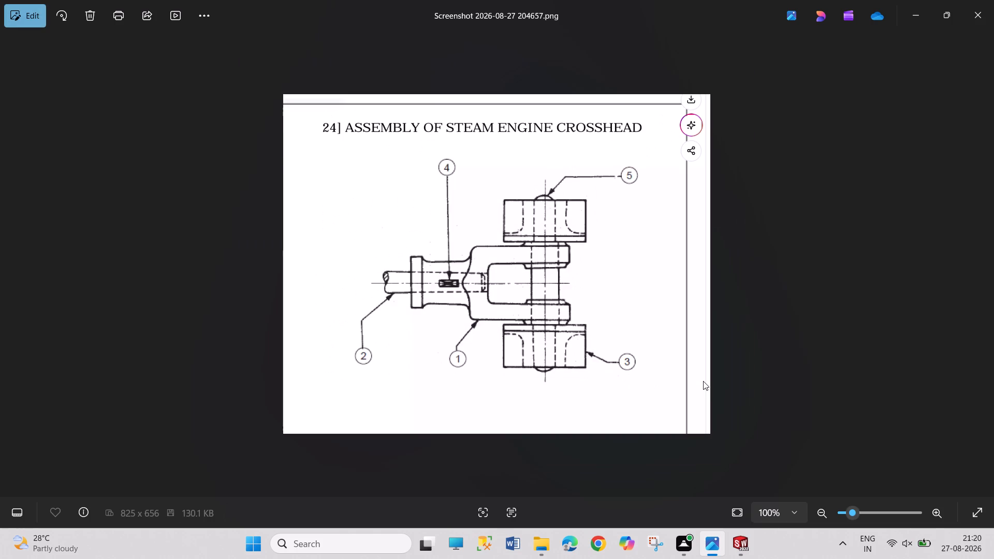
key(Left)
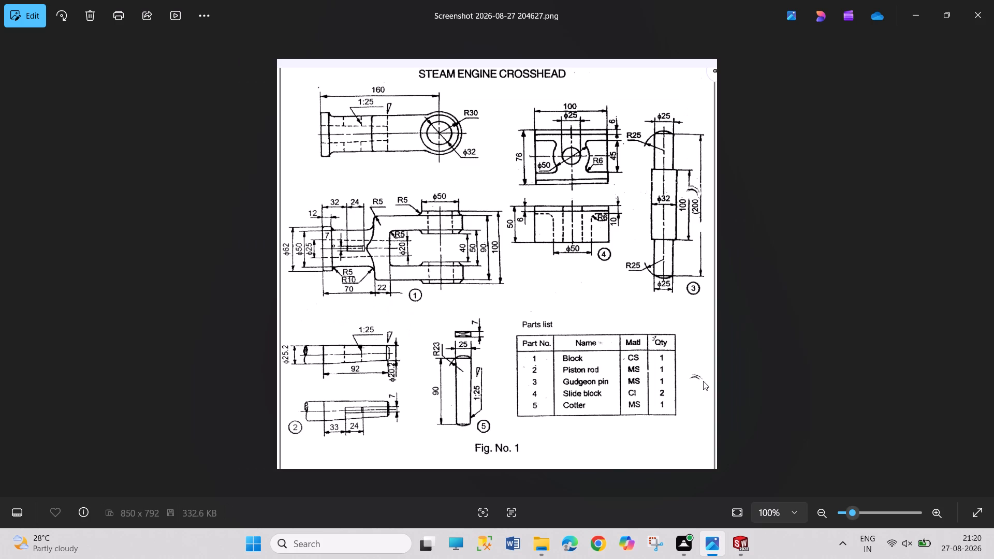
key(Right)
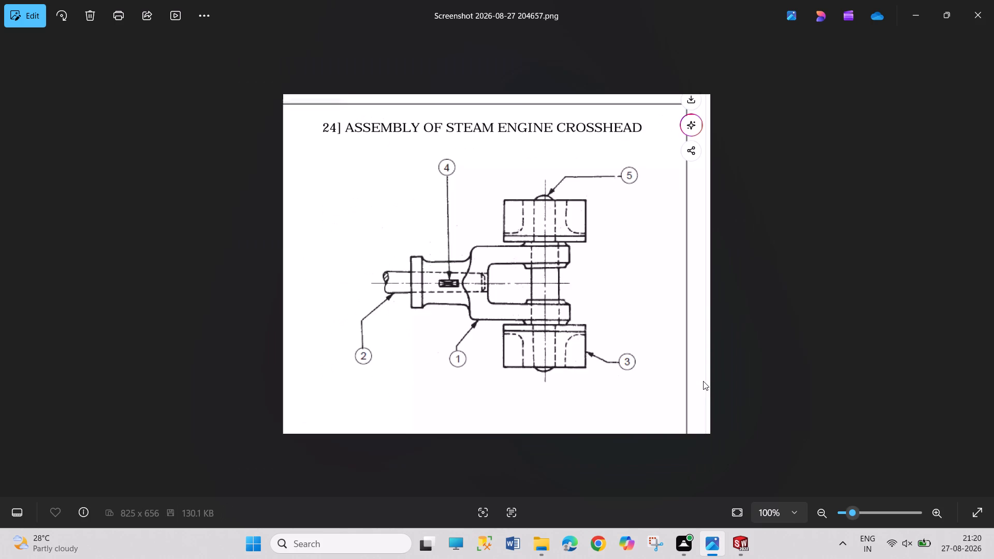
key(Left)
key(Right)
key(Left)
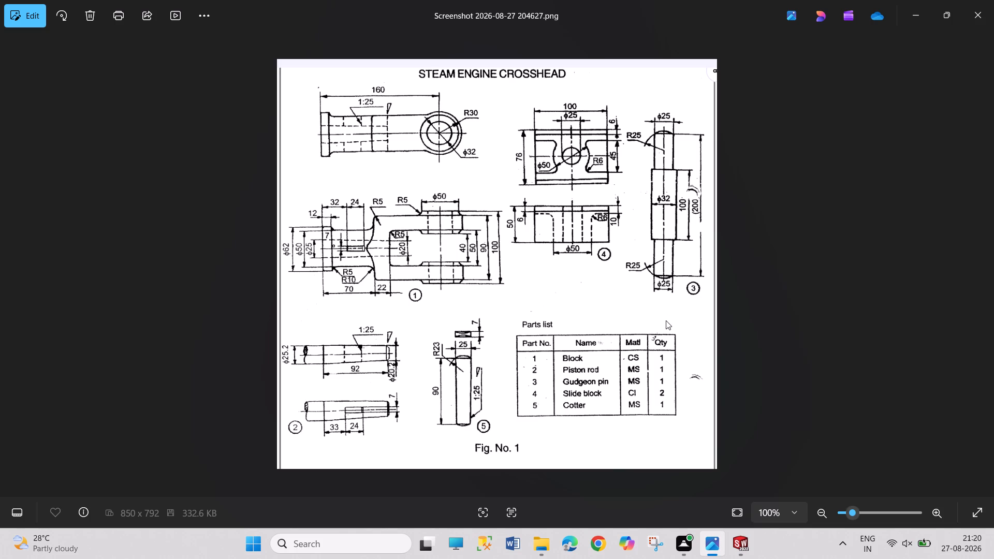
click(728, 546)
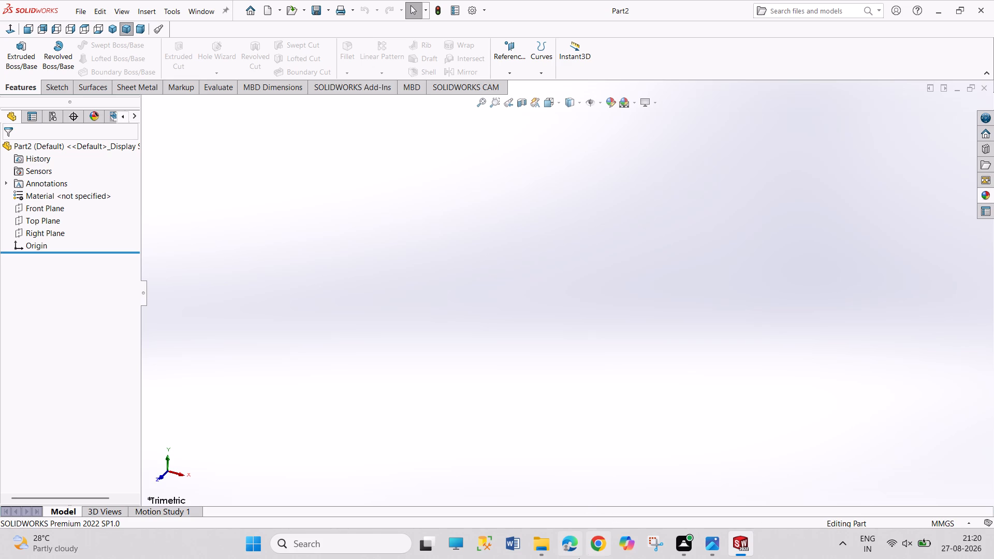
click(714, 542)
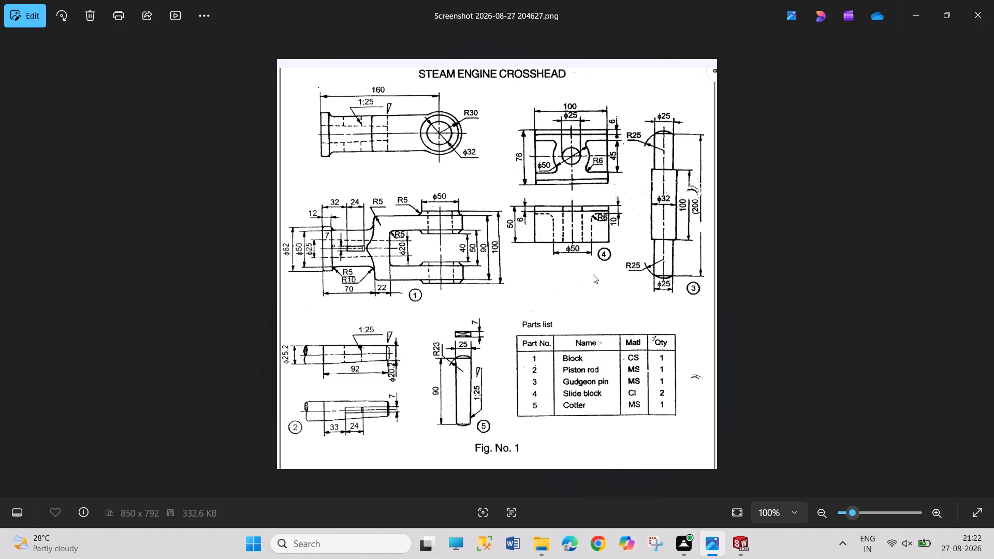
key(Right)
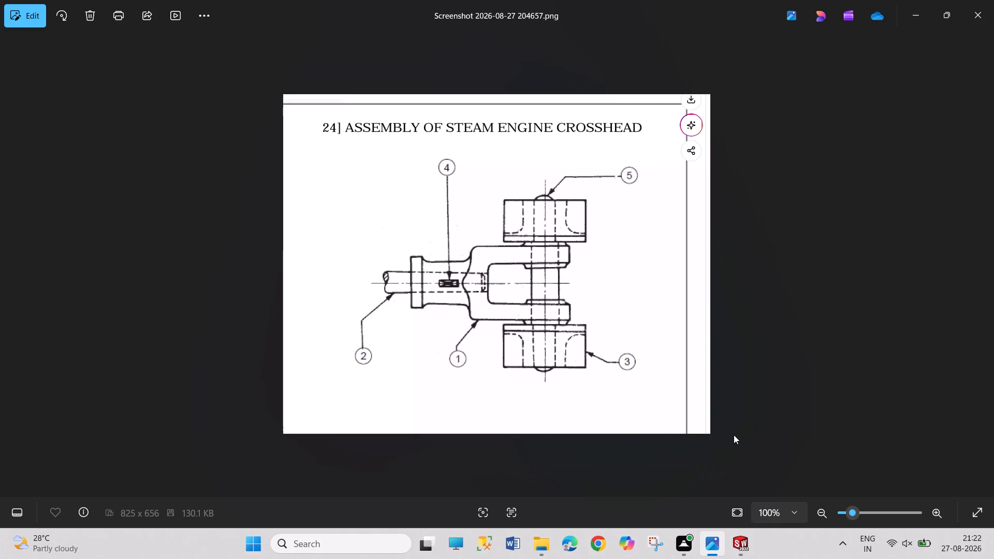
key(Left)
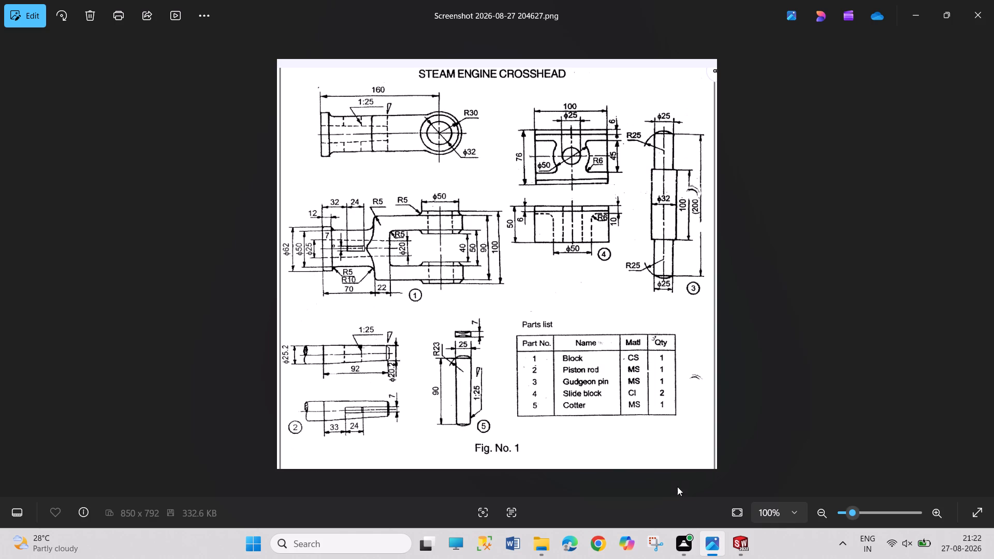
Switch to SOLIDWORKS and sketch a centre rectangle about 116 by 63 mm at the origin on the Top Plane.
click(748, 539)
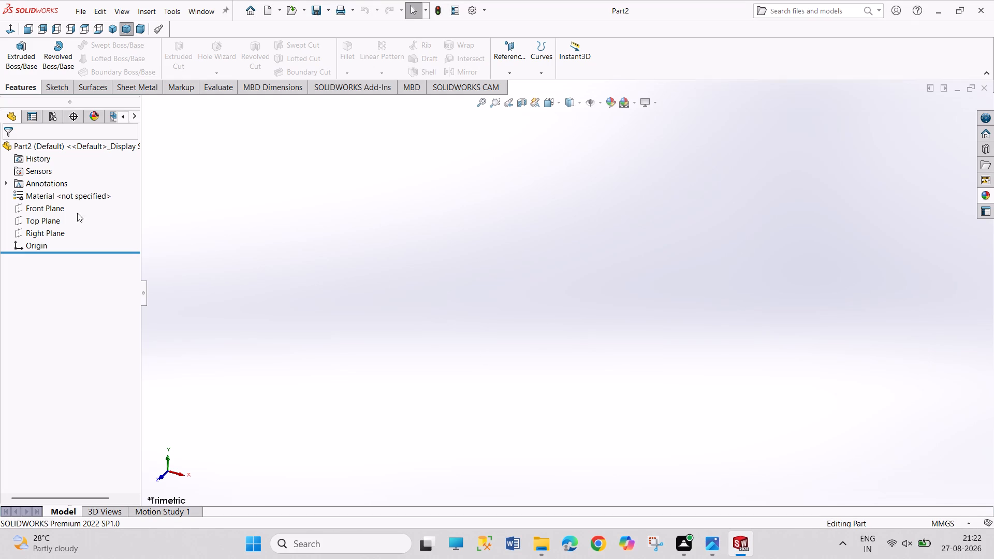
click(51, 218)
click(59, 202)
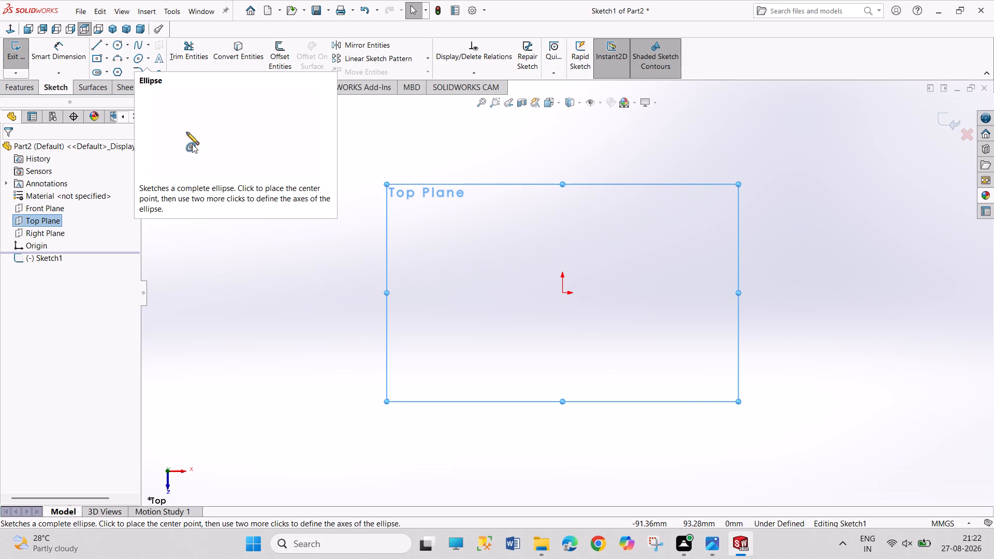
click(720, 538)
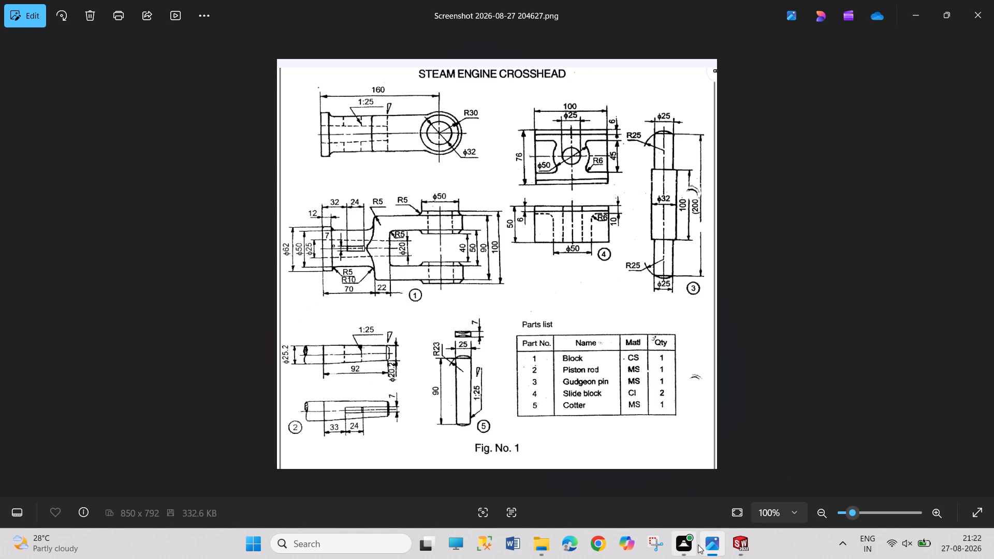
click(736, 547)
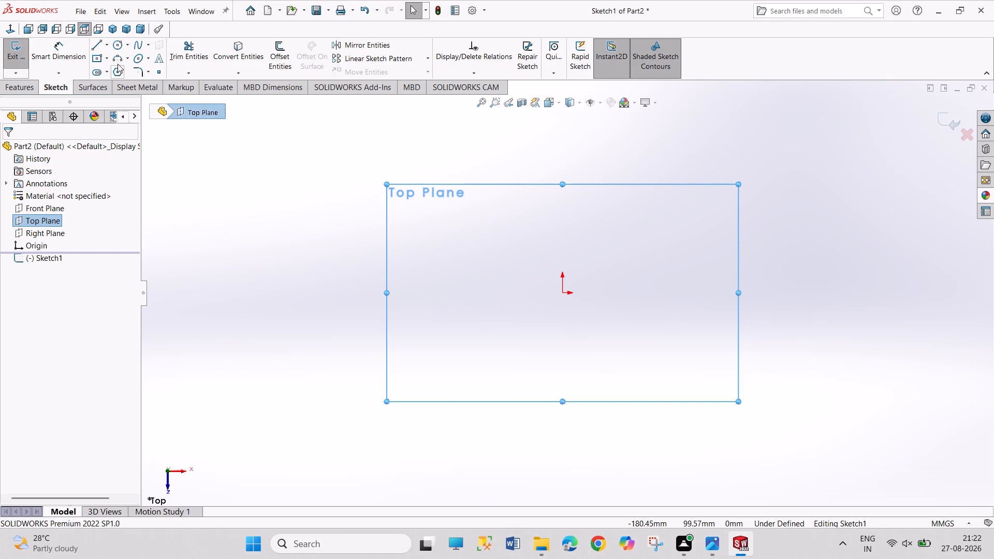
click(97, 56)
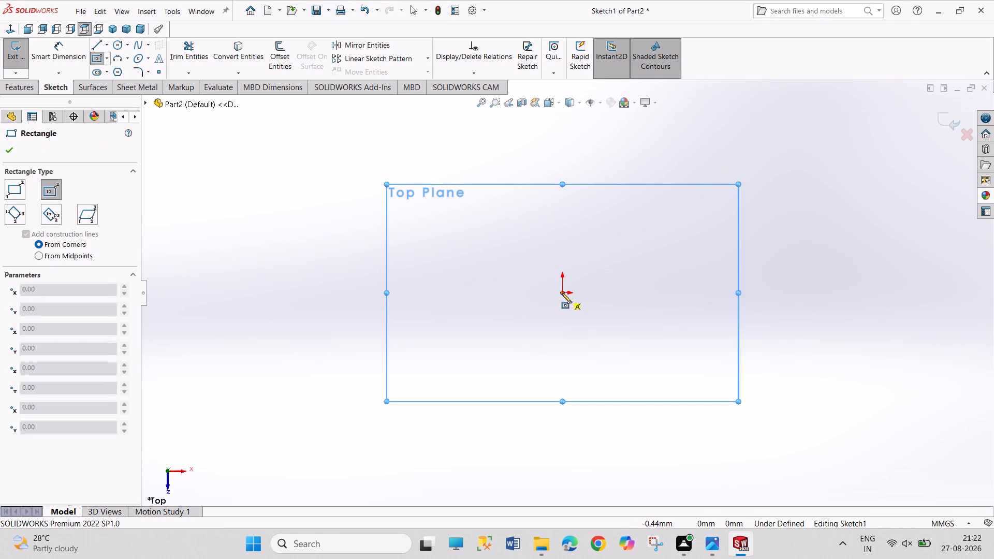
click(562, 293)
drag(677, 365, 695, 372)
Dimension the rectangle to 100 mm wide and 76 mm high.
right_drag(721, 355, 704, 184)
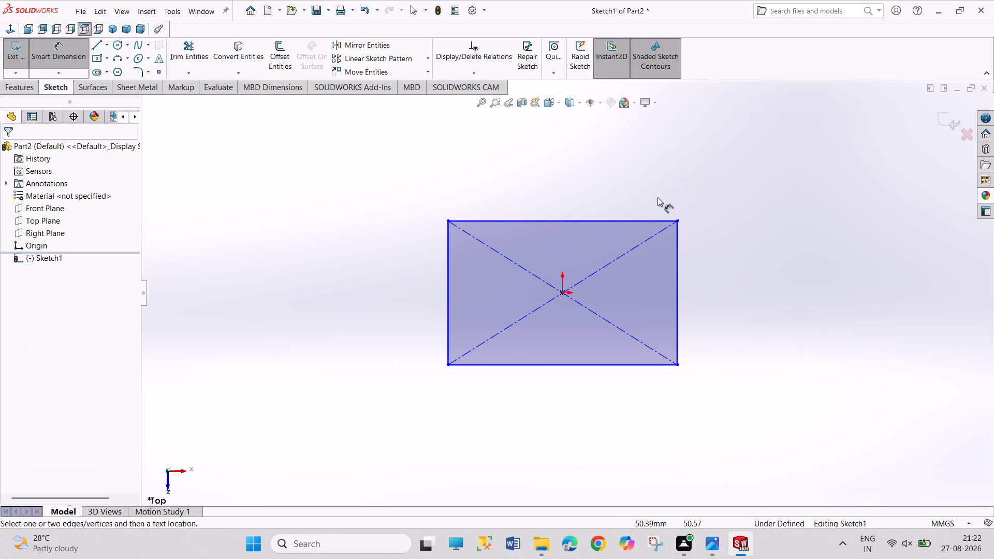
click(644, 220)
click(631, 183)
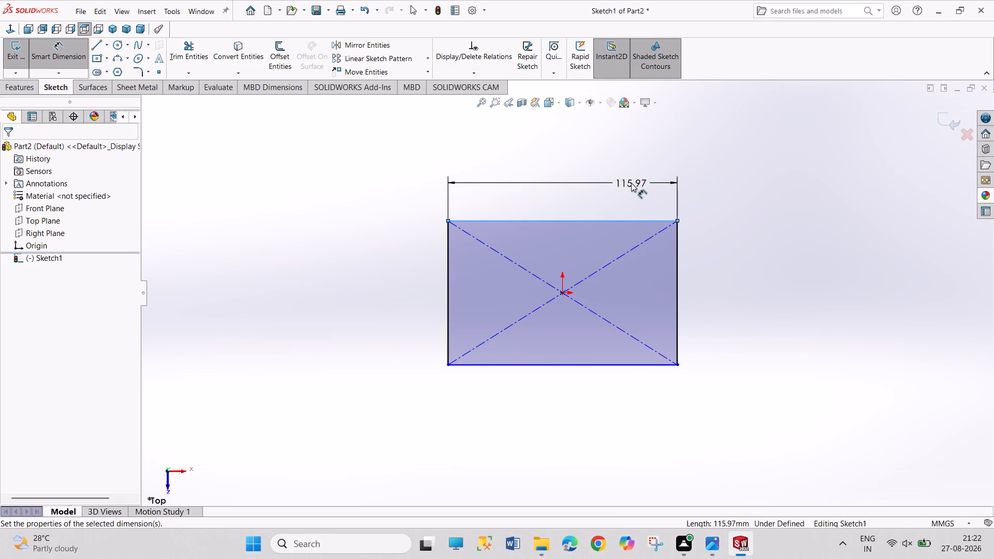
text(100)
key(Return)
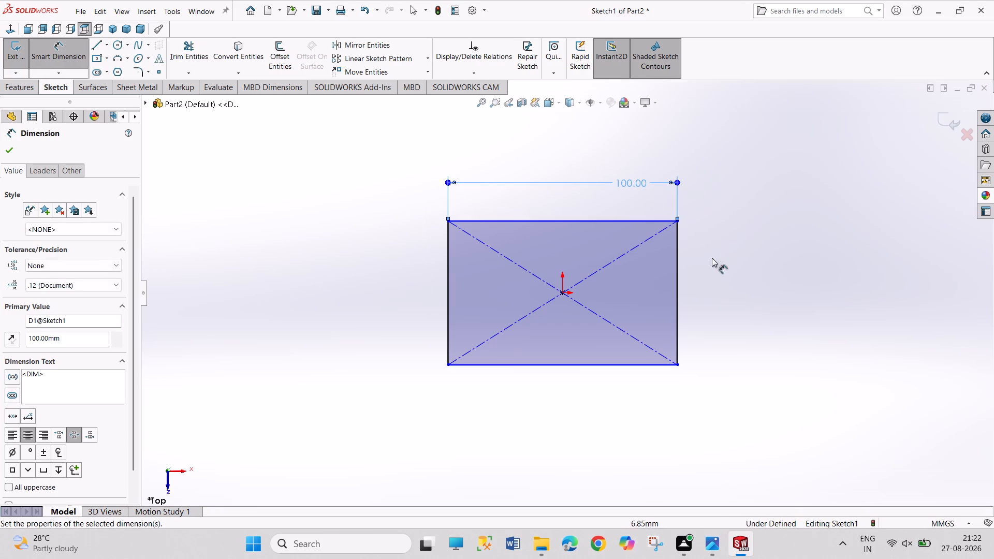
click(679, 275)
click(718, 272)
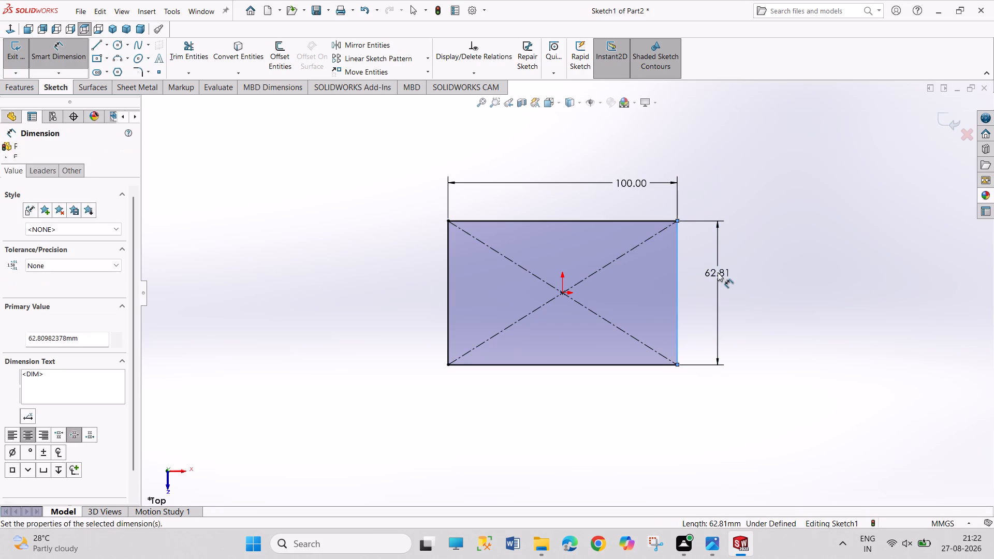
text(76)
key(Return)
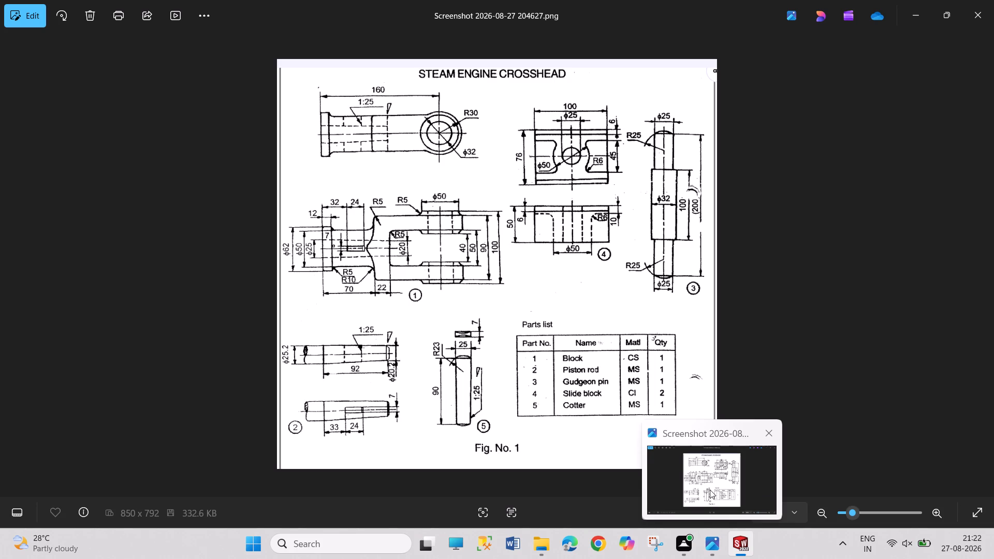
right_click(791, 343)
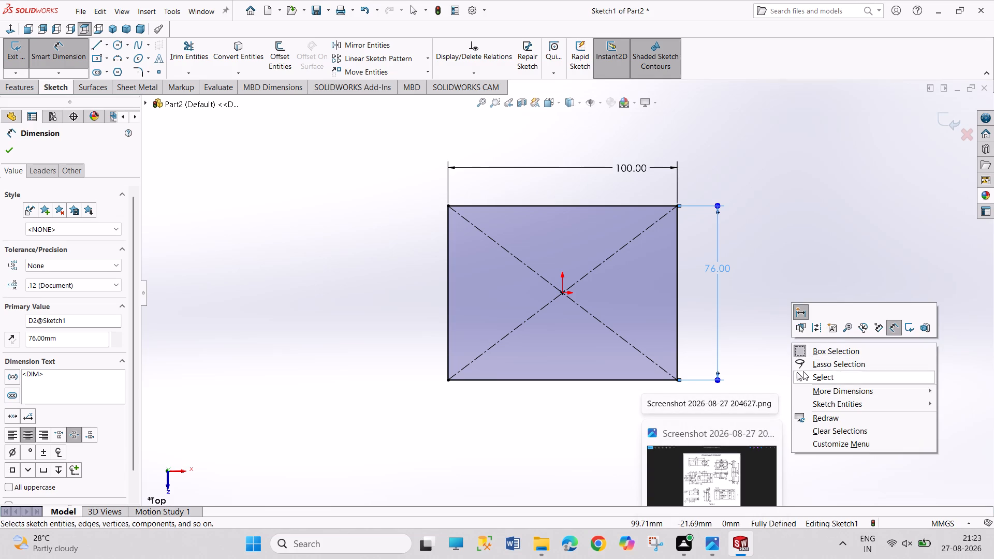
click(803, 371)
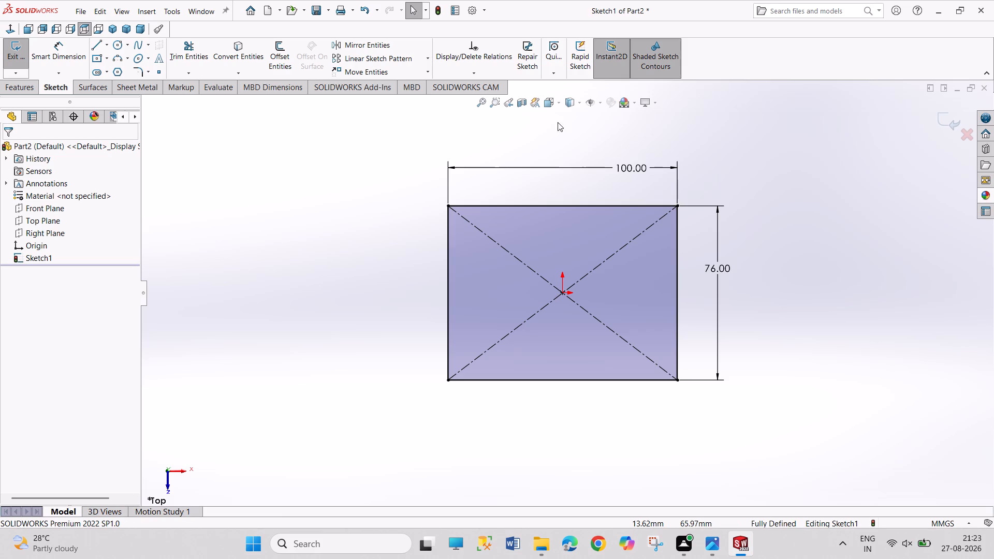
Sketch two horizontal lines about 145 and 152 mm long across the rectangle, one above and one below the origin.
click(98, 47)
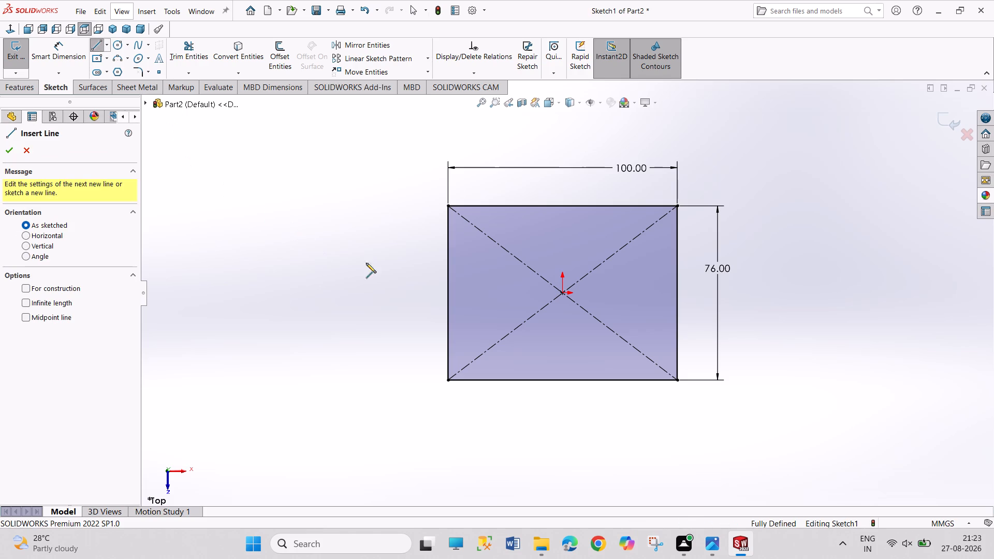
click(419, 240)
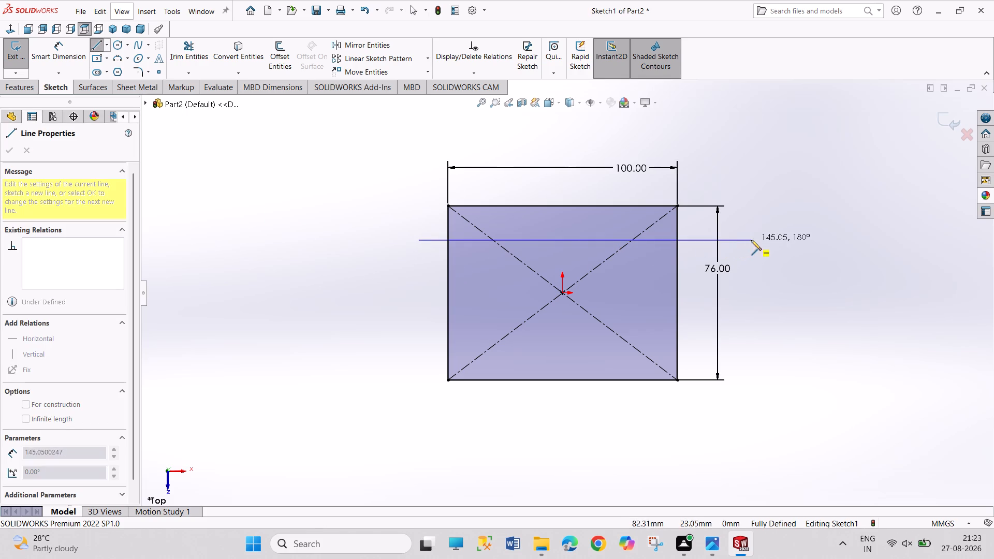
click(751, 240)
right_click(754, 202)
click(768, 209)
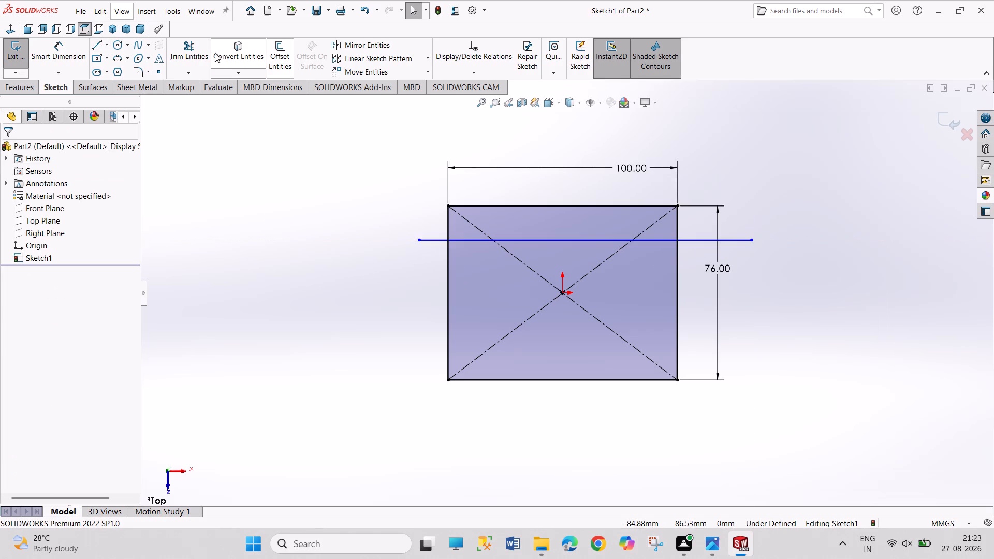
click(94, 46)
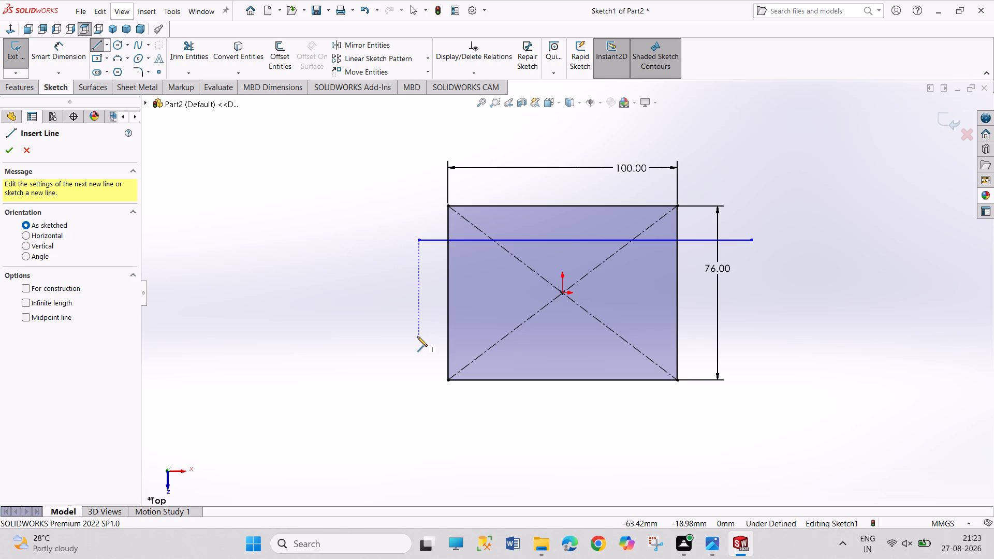
drag(417, 336, 431, 335)
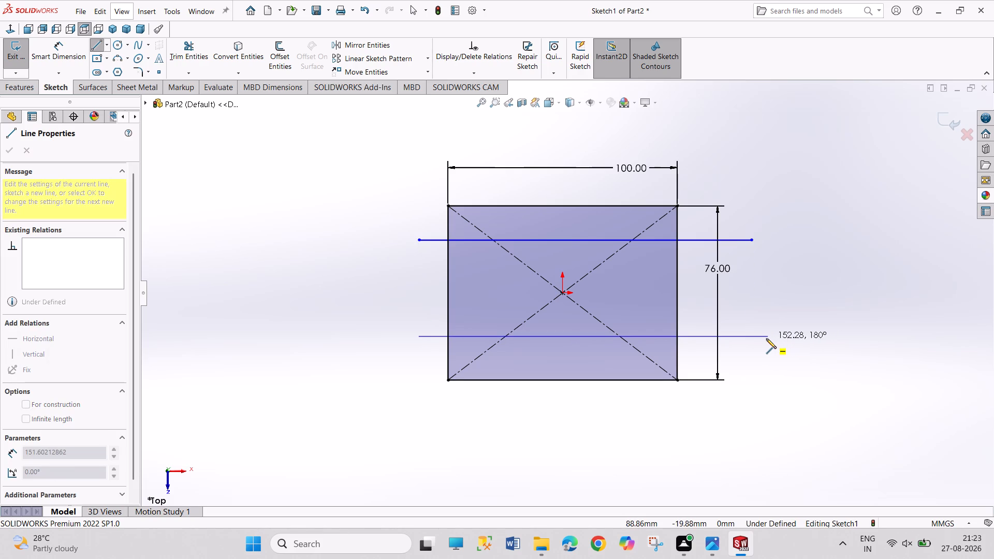
click(766, 339)
right_click(789, 298)
click(801, 301)
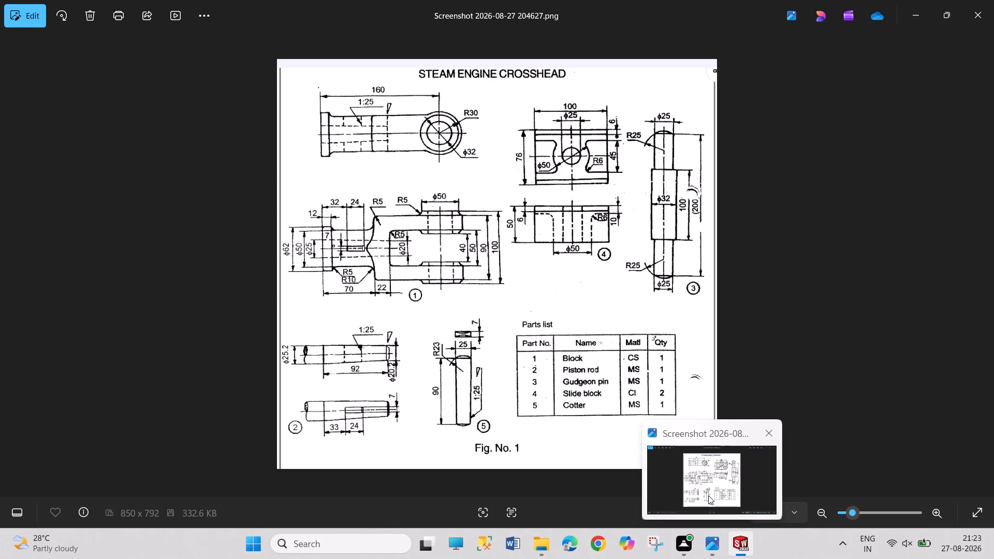
Dimension the spacing between the two horizontal lines to 45 mm.
right_drag(805, 384, 801, 233)
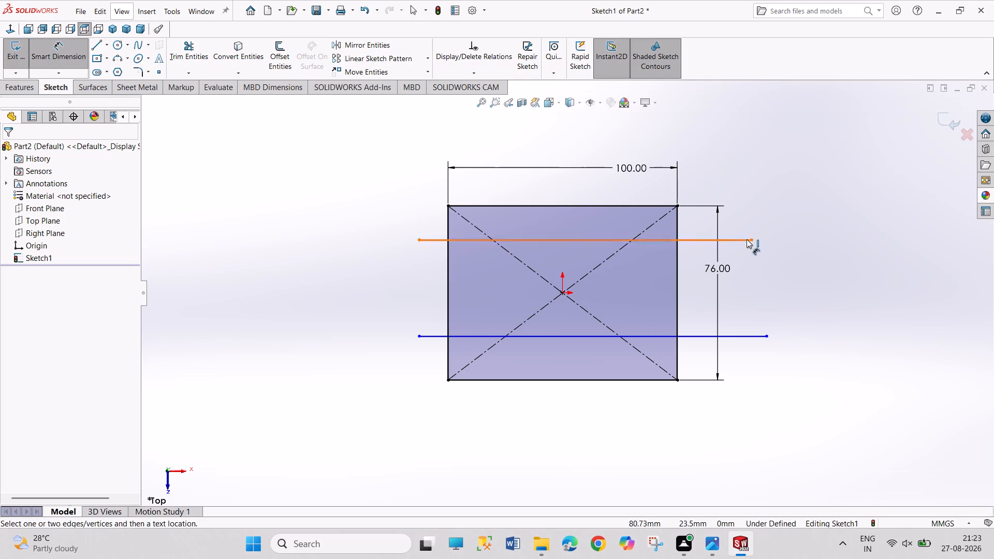
click(747, 239)
click(749, 335)
click(817, 289)
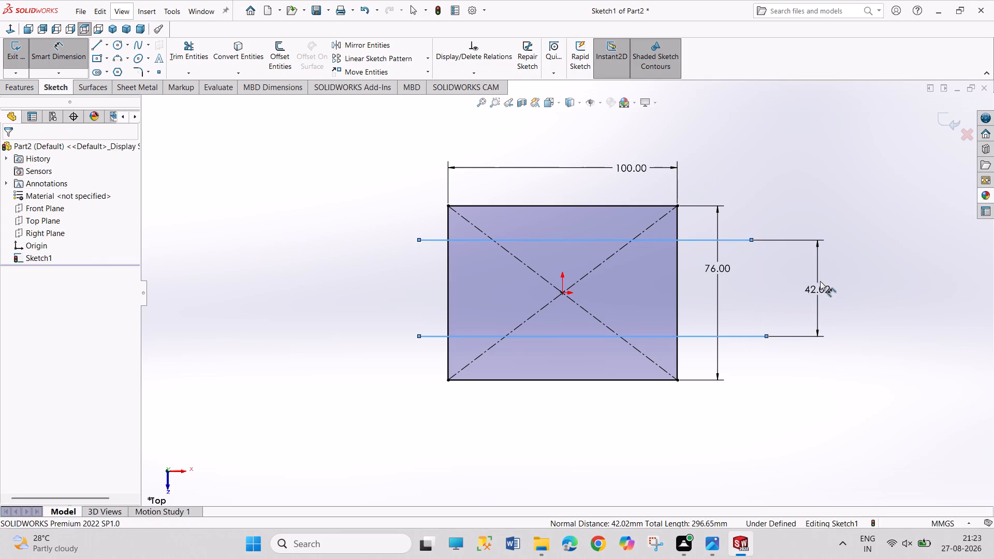
text(45)
key(Return)
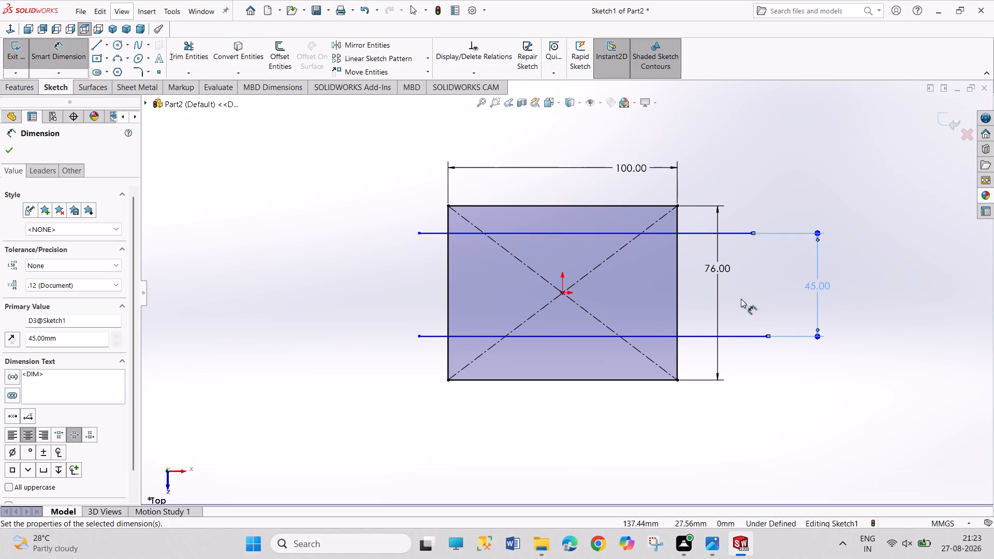
Dimension the upper horizontal line at 45/2 mm from the origin.
click(563, 294)
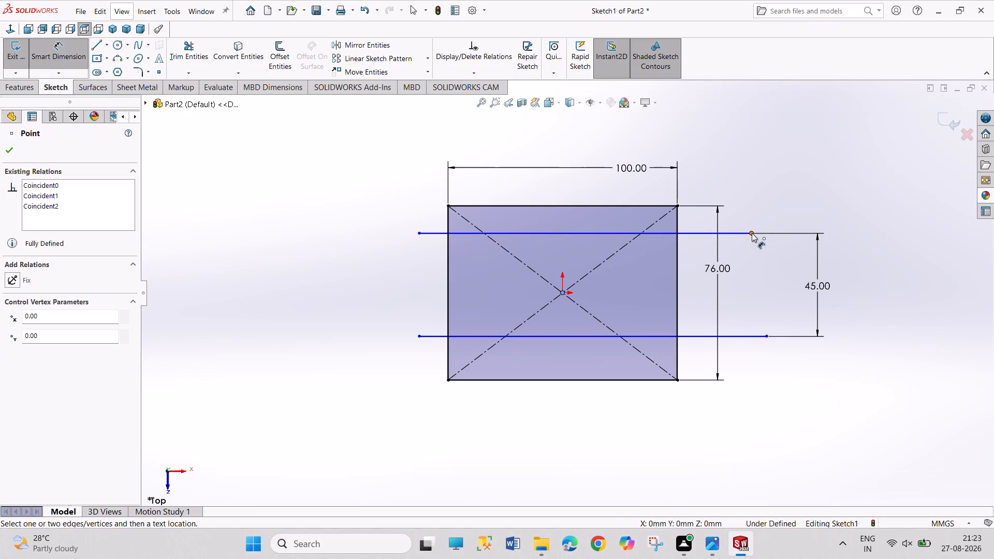
click(752, 233)
click(769, 272)
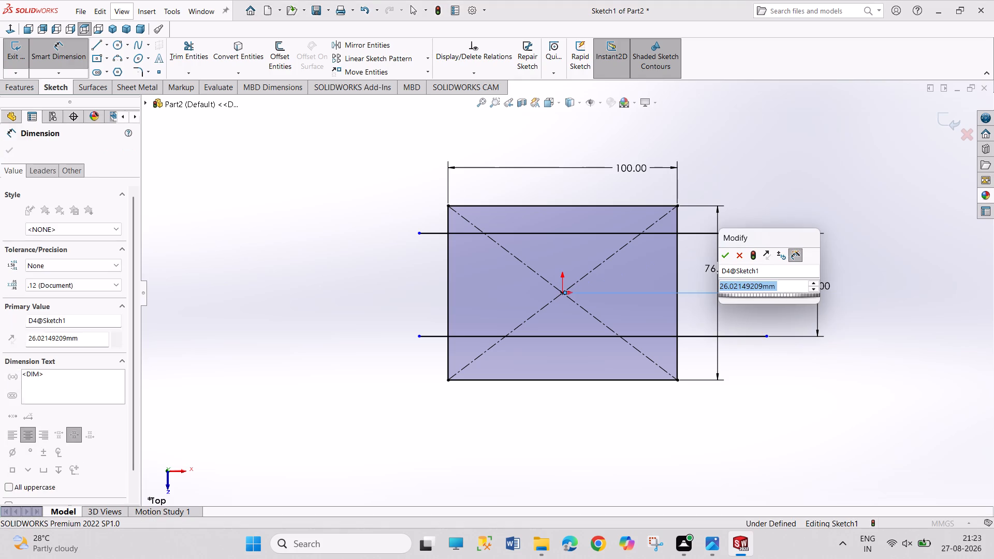
text(45/2)
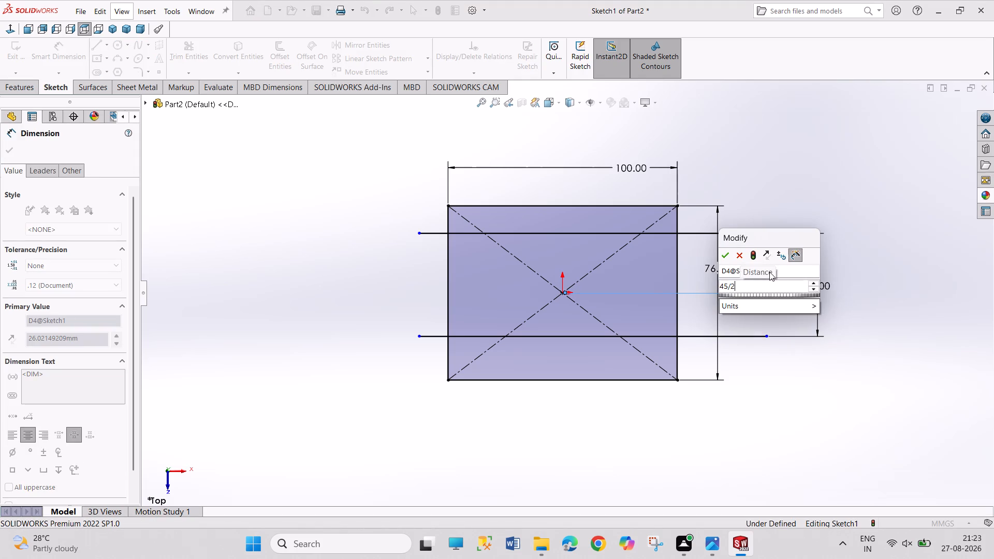
key(Return)
right_click(776, 185)
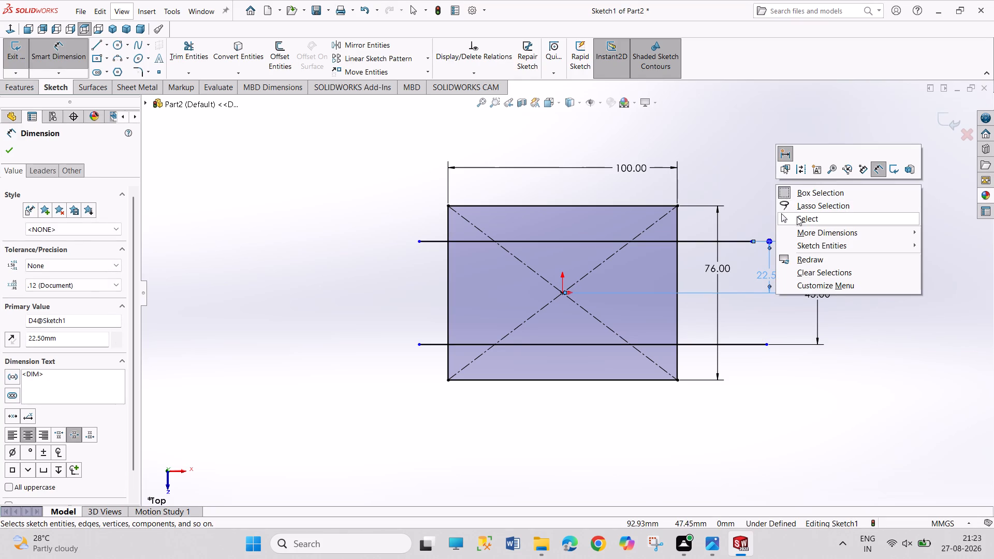
click(797, 216)
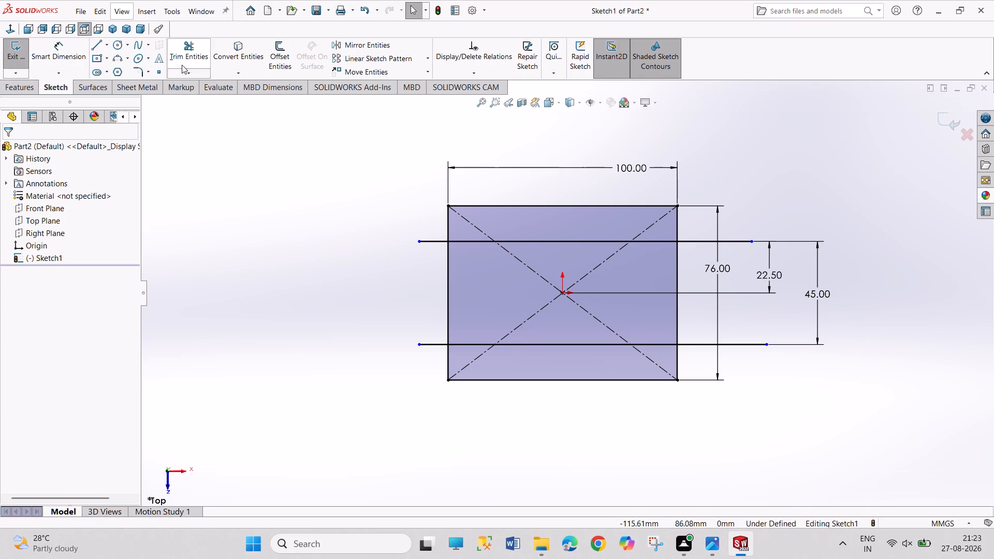
Sketch a circle centred on the origin and dimension its diameter to 50 mm.
click(116, 41)
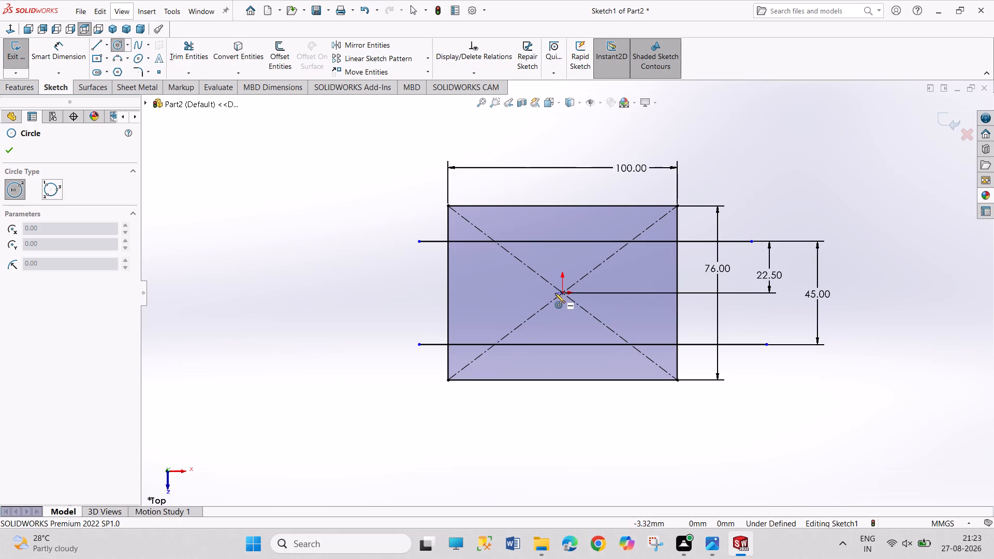
click(561, 295)
click(578, 339)
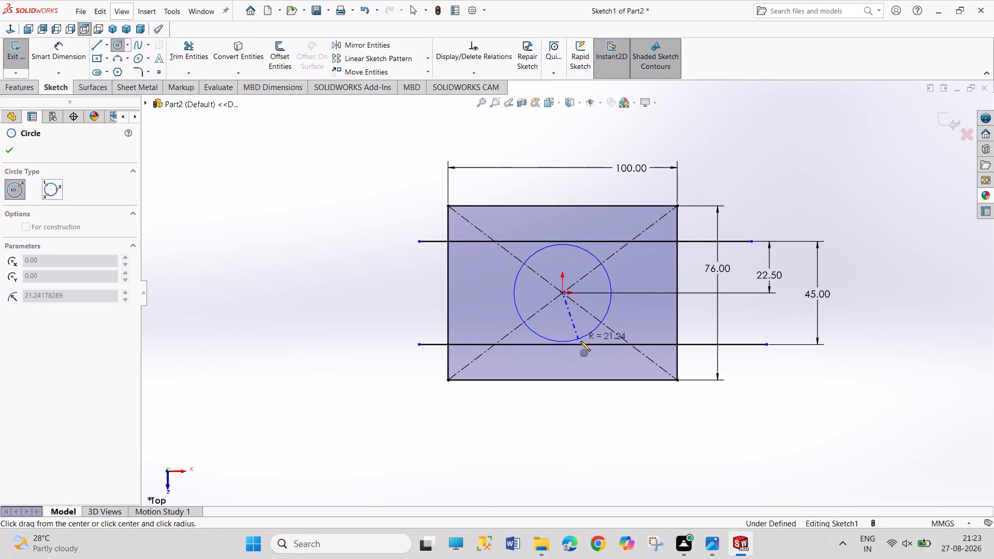
right_drag(620, 450, 613, 366)
click(604, 317)
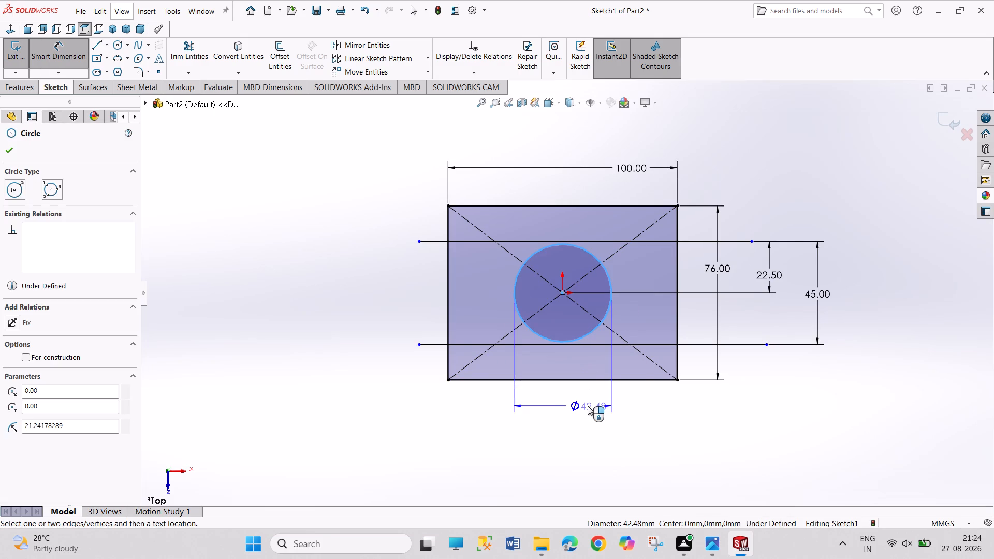
click(588, 406)
text(50)
key(Return)
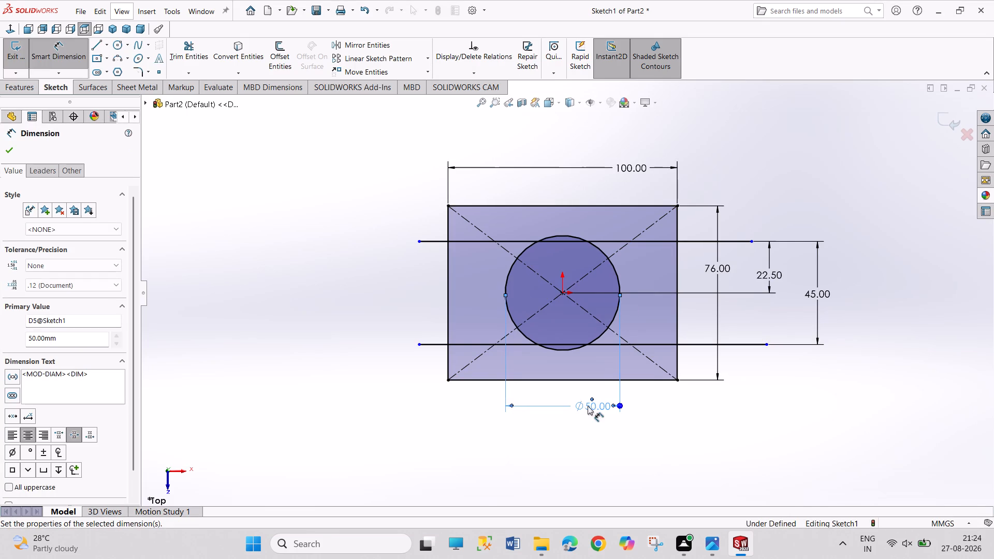
right_click(651, 466)
click(677, 484)
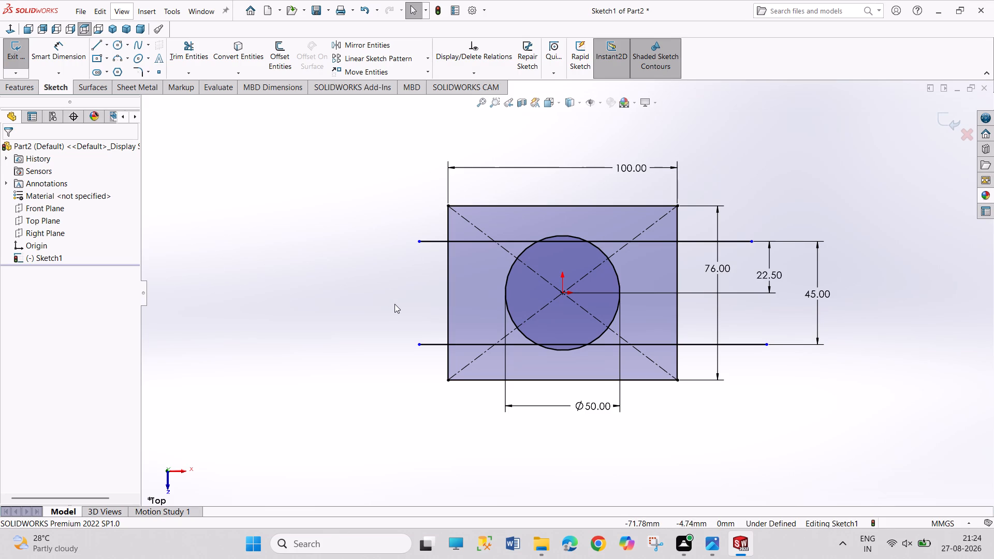
Sketch a small circle between the rectangle's left edge and the 50 mm circle, below the upper line, with a 6 mm diameter.
click(117, 49)
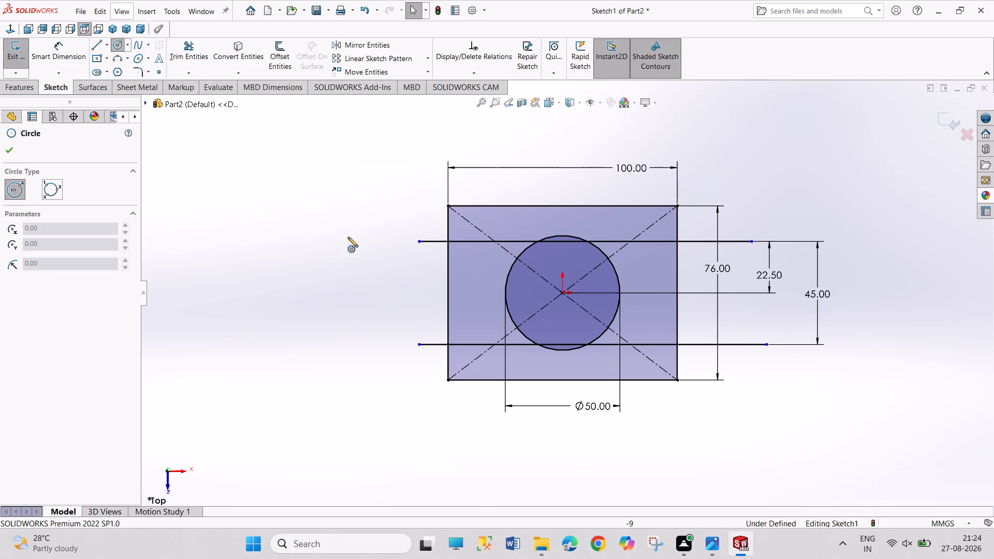
click(484, 263)
click(485, 273)
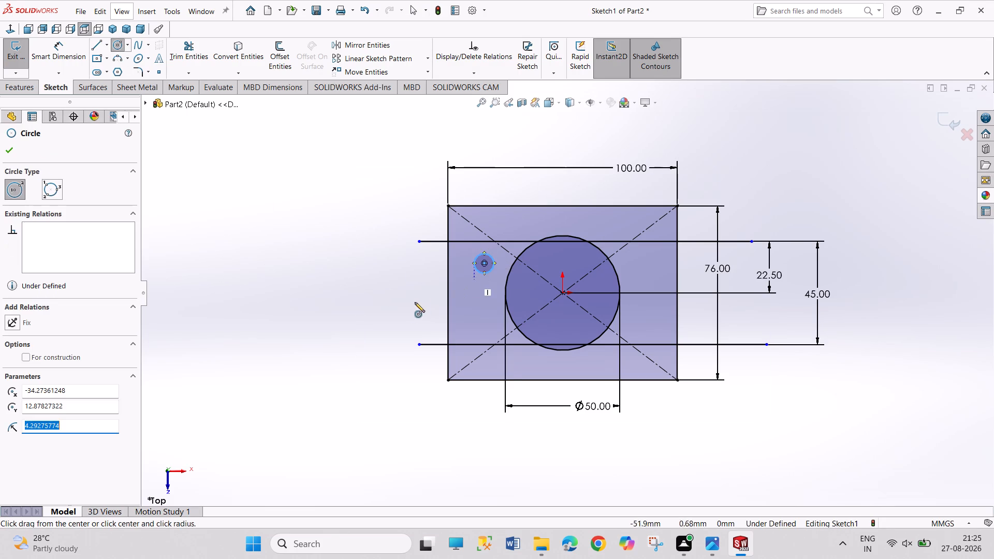
right_drag(410, 306, 391, 196)
click(477, 271)
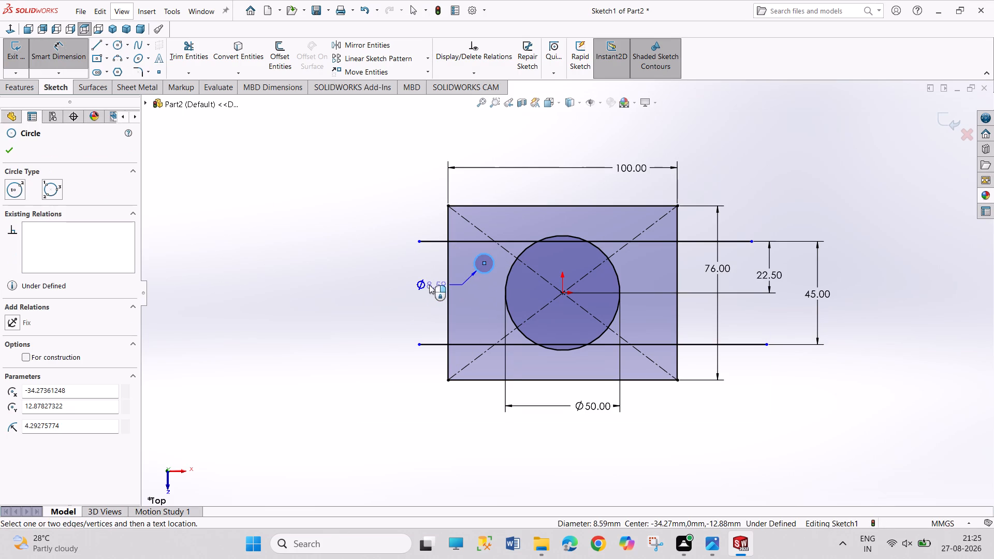
click(416, 285)
key(6)
key(Return)
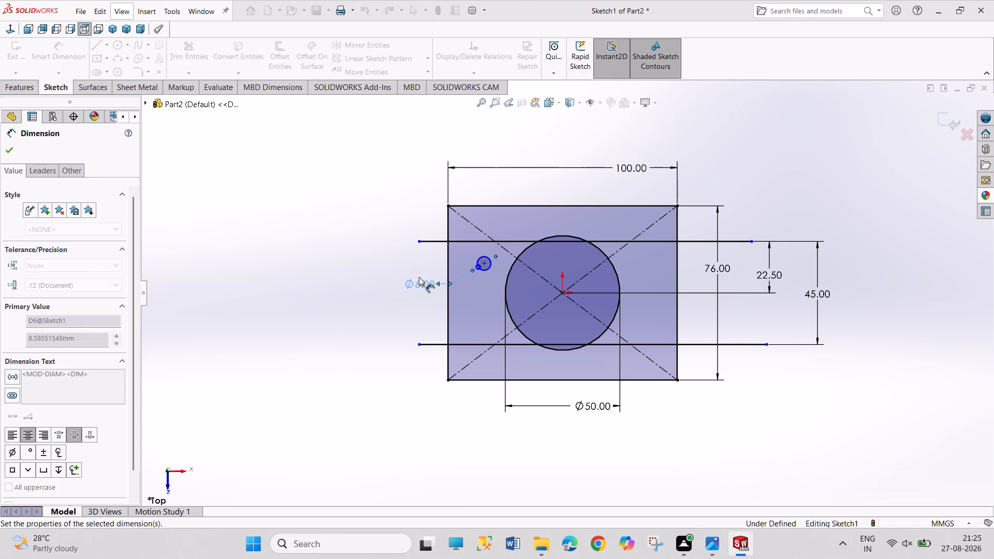
Make the upper-left 6 mm circle tangent to the upper horizontal line and to the 50 mm circle.
right_click(360, 303)
click(382, 337)
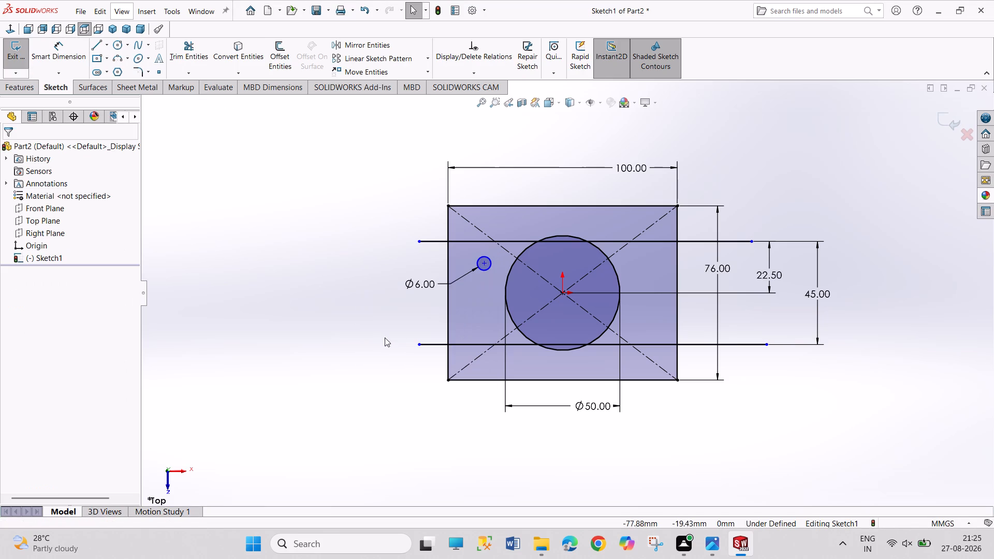
click(492, 260)
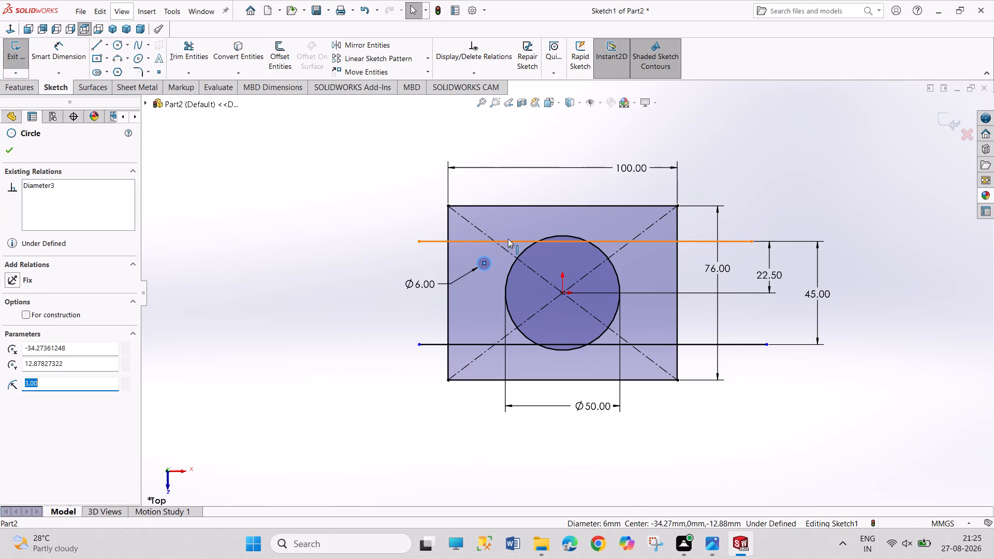
ctrl+click(509, 242)
click(542, 195)
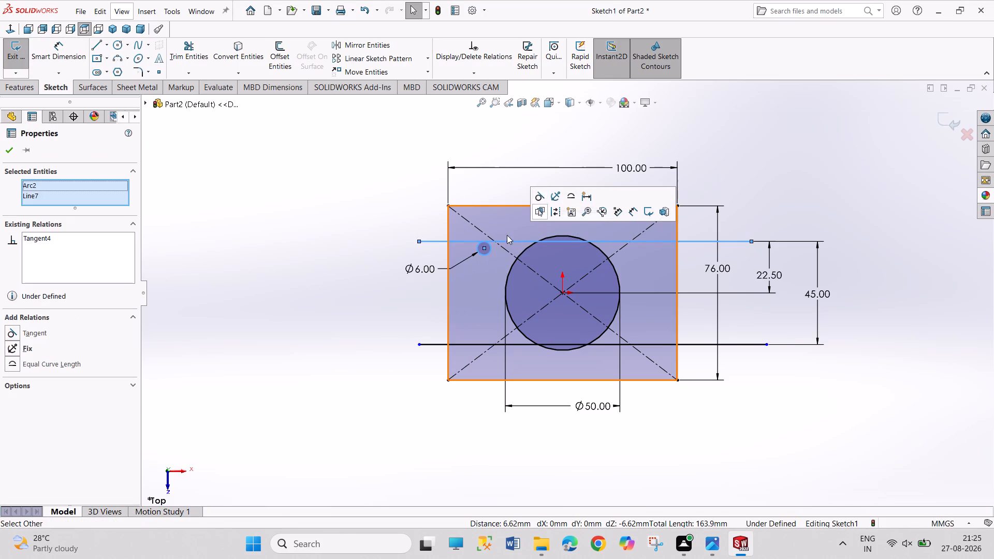
click(328, 256)
click(489, 255)
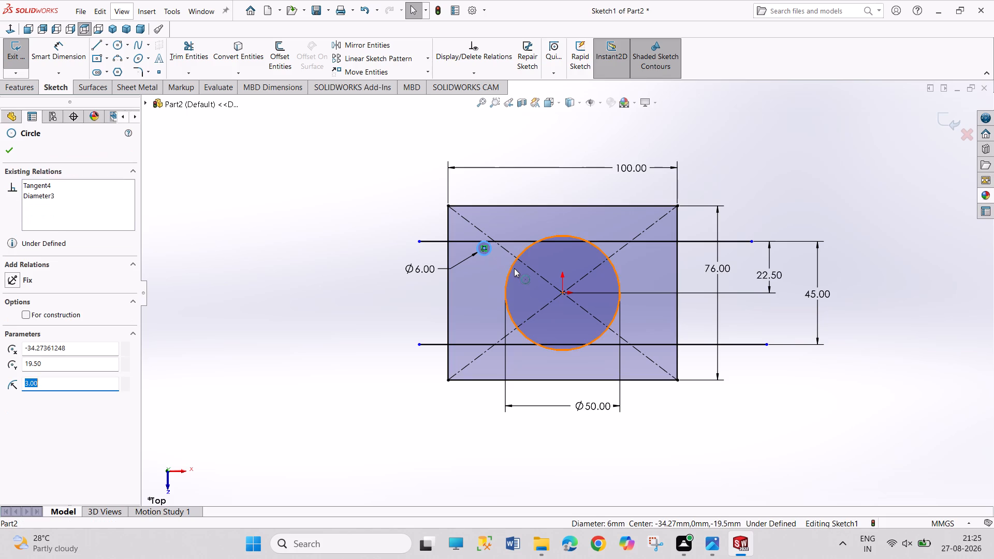
ctrl+click(514, 268)
click(559, 226)
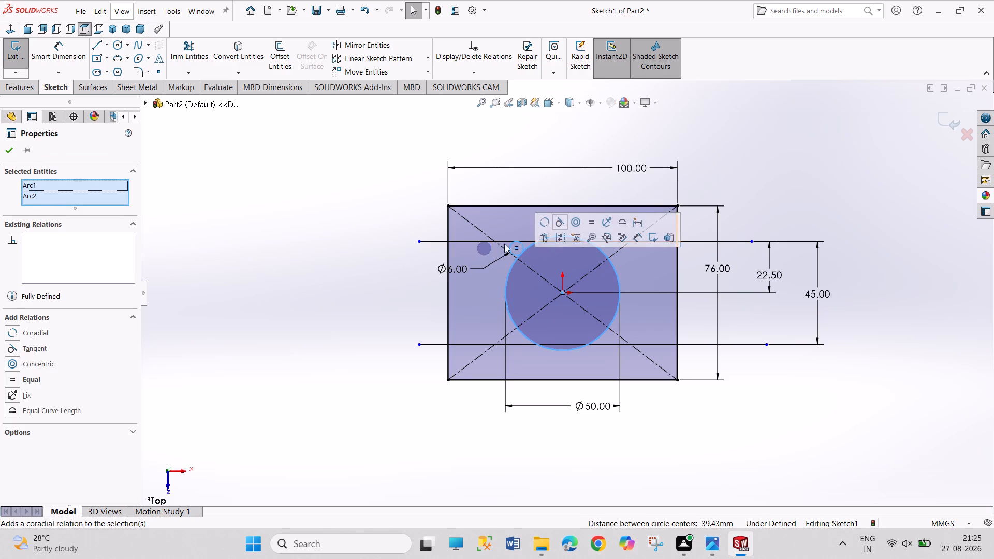
click(322, 258)
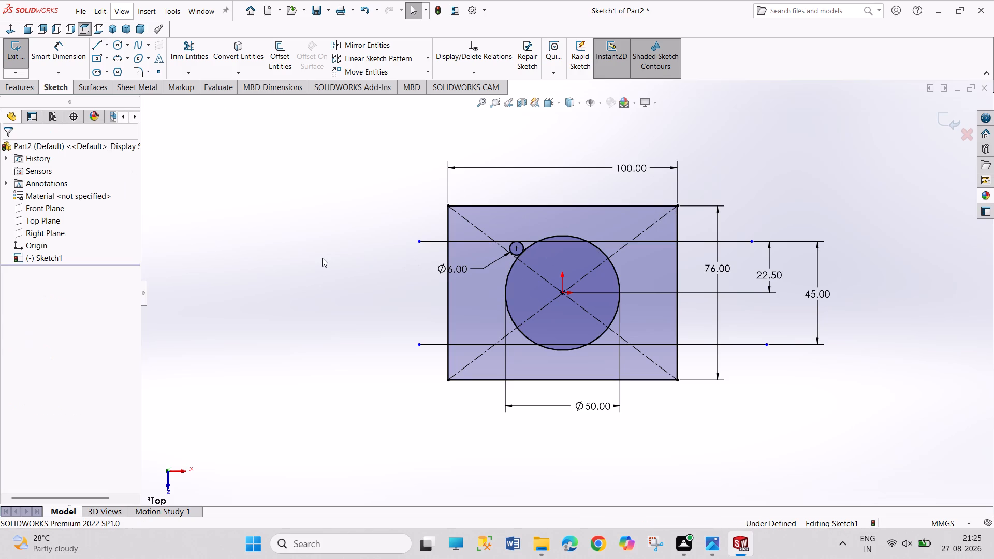
Sketch a second small circle below the upper line, near the 50 mm circle's upper-right side, and dimension its diameter to 6 mm.
click(122, 47)
click(628, 258)
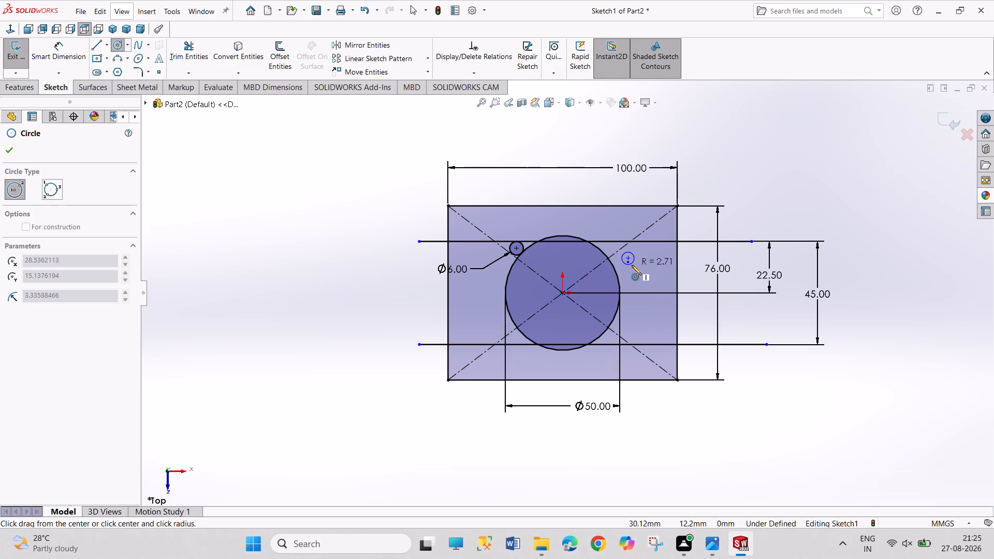
click(632, 265)
right_drag(746, 218, 744, 151)
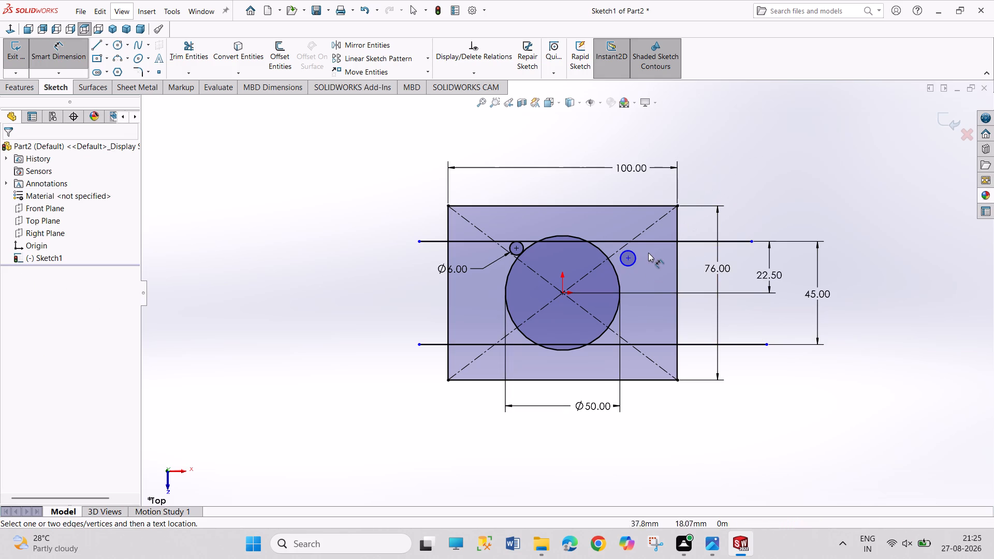
click(637, 257)
click(653, 271)
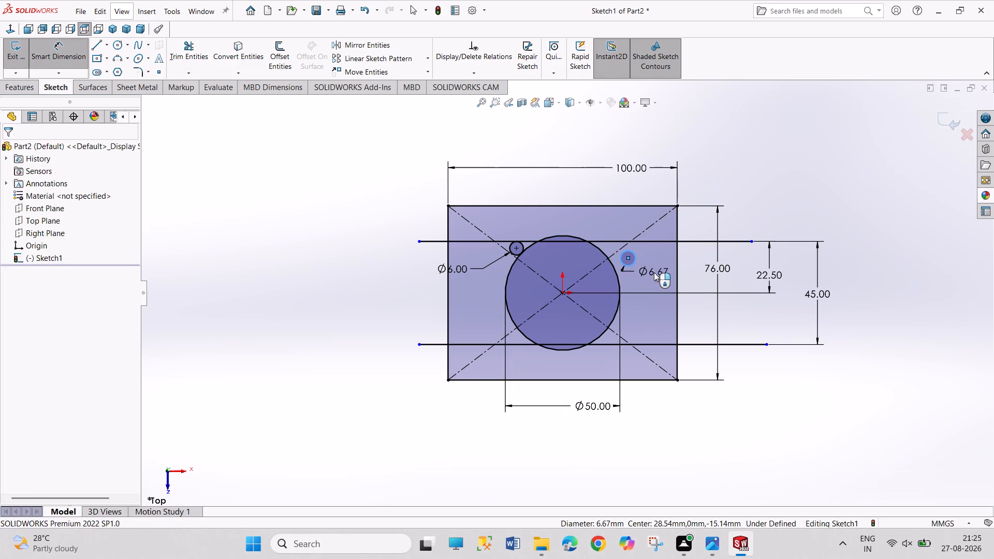
key(6)
key(Return)
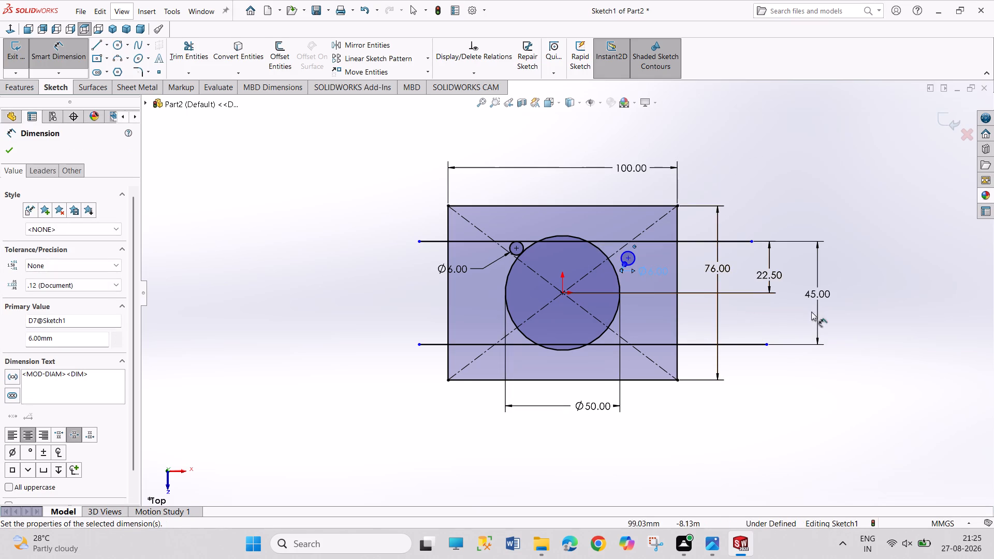
right_click(898, 253)
drag(909, 287, 903, 289)
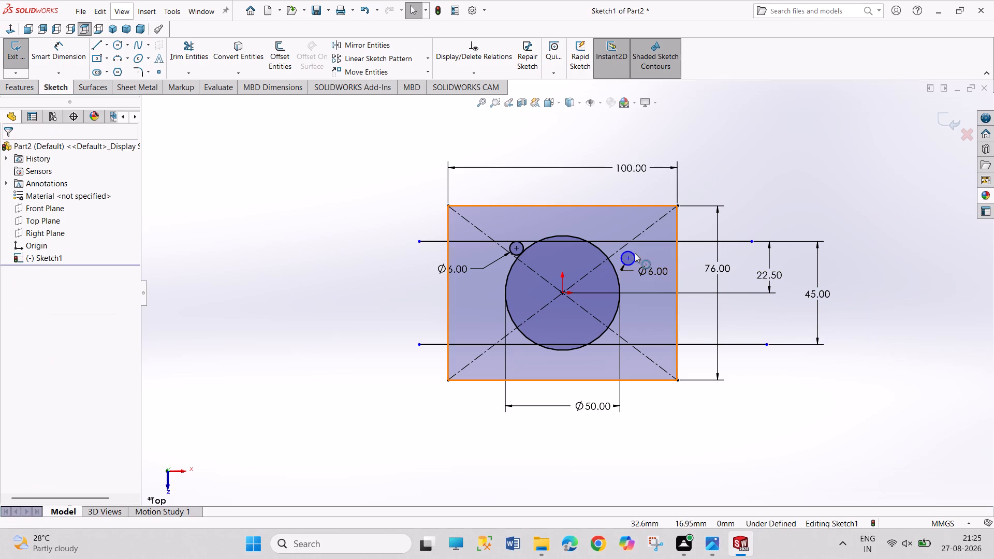
Make the upper-right 6 mm circle tangent to the upper horizontal line and to the 50 mm circle.
click(635, 253)
click(640, 241)
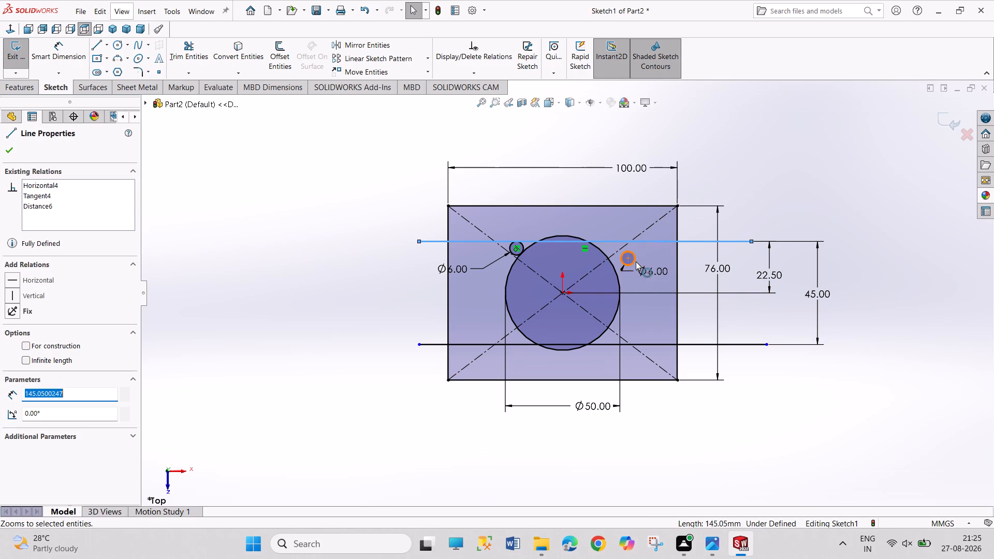
ctrl+click(636, 261)
click(671, 213)
click(782, 164)
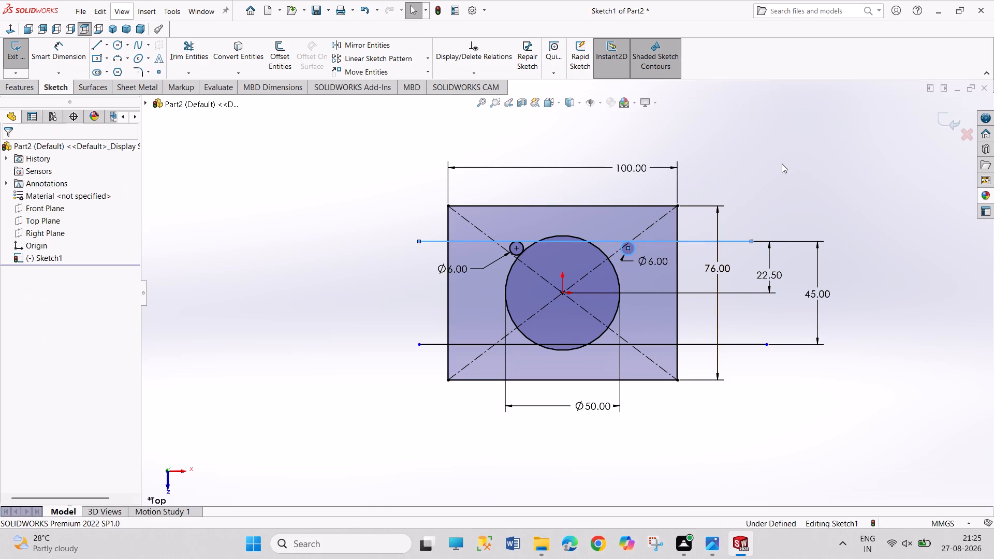
click(634, 251)
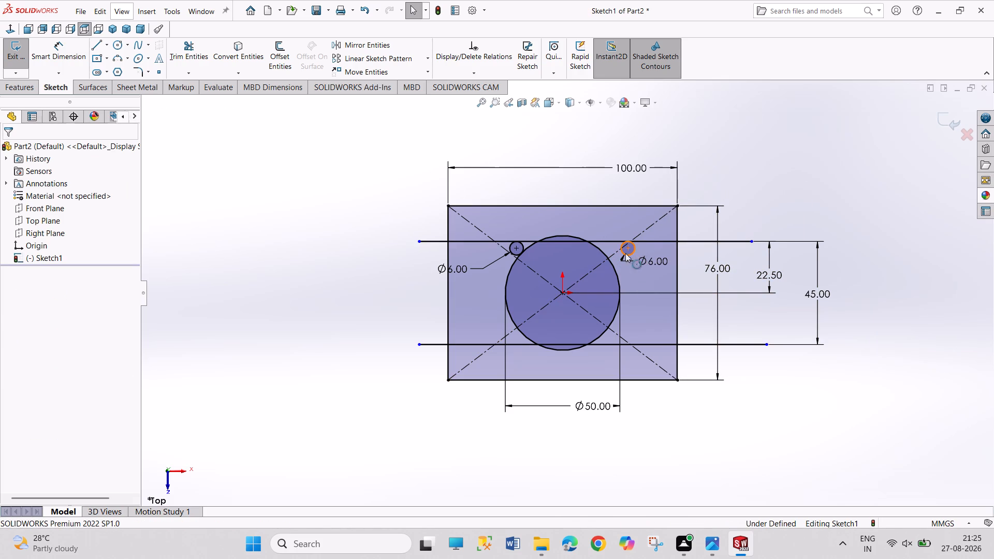
ctrl+click(613, 261)
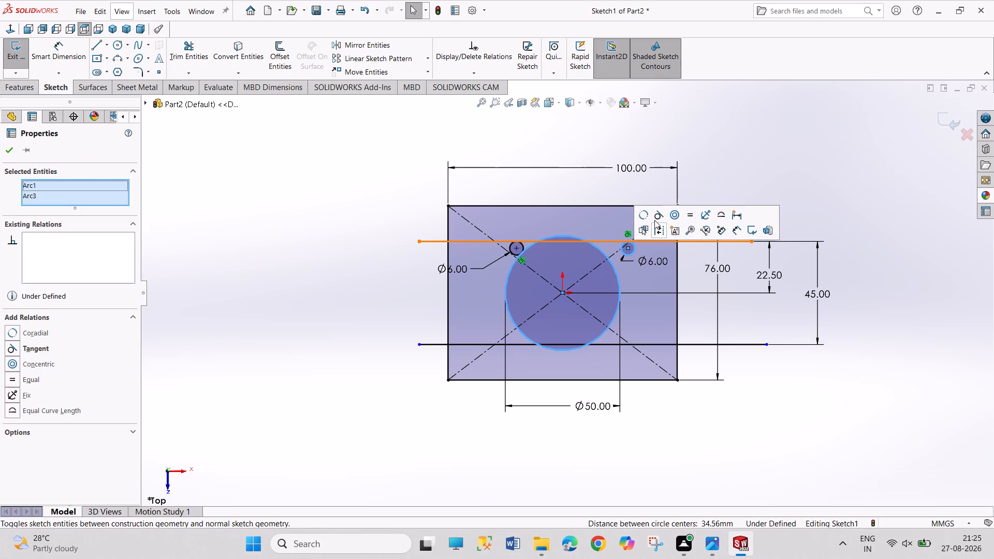
click(654, 220)
click(751, 185)
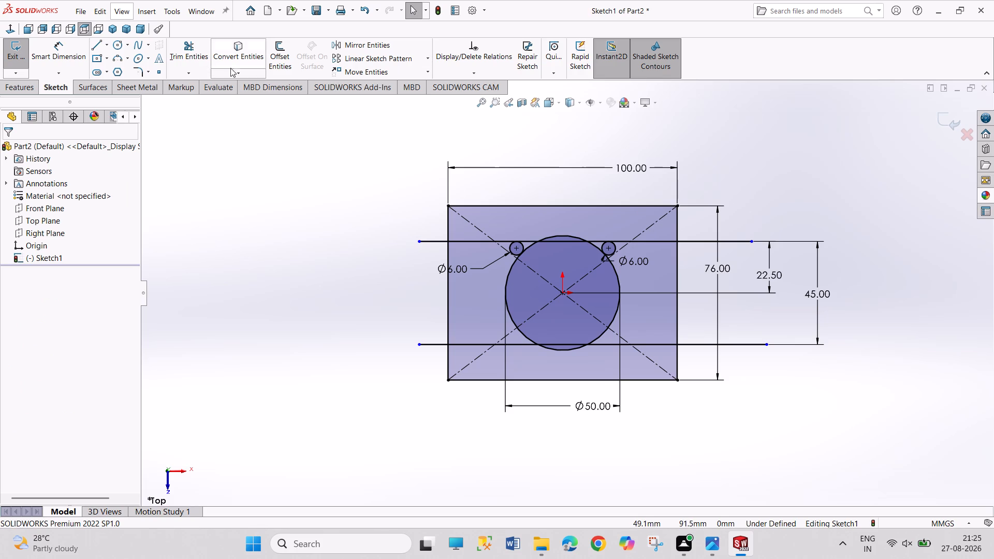
Sketch a small circle above the lower line, between the 50 mm circle and the rectangle's right edge, with a 6 mm diameter.
click(117, 45)
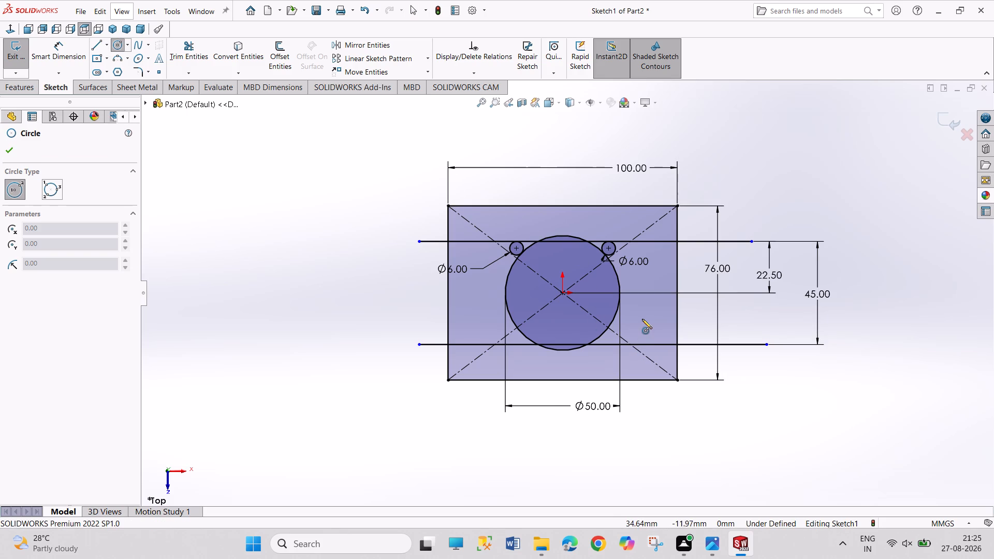
click(642, 316)
click(643, 327)
right_drag(704, 326, 691, 212)
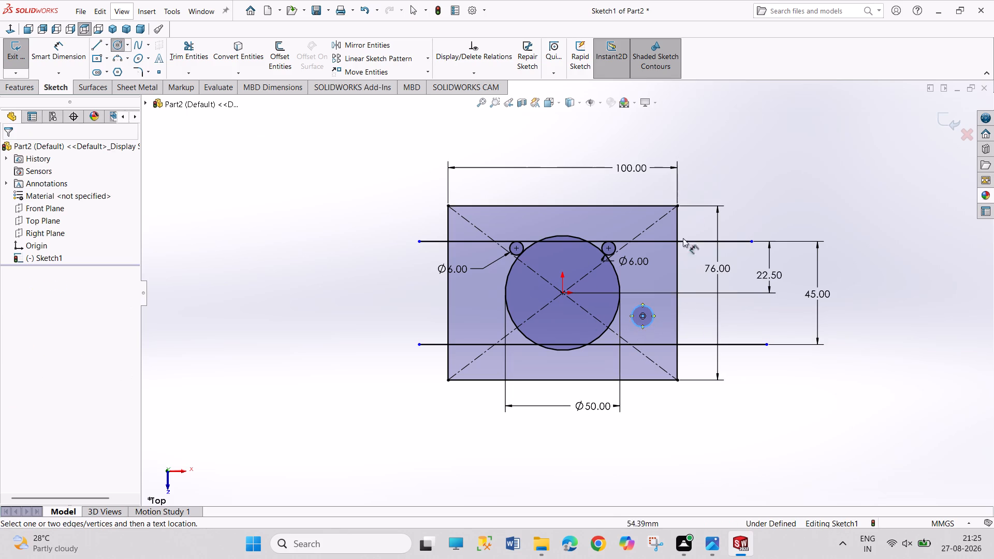
click(652, 314)
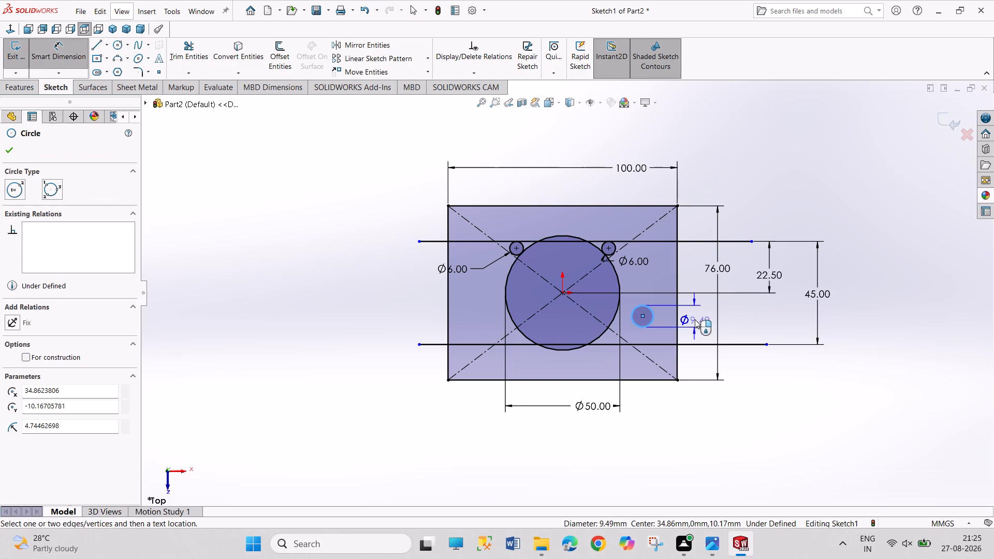
click(695, 319)
key(6)
key(Return)
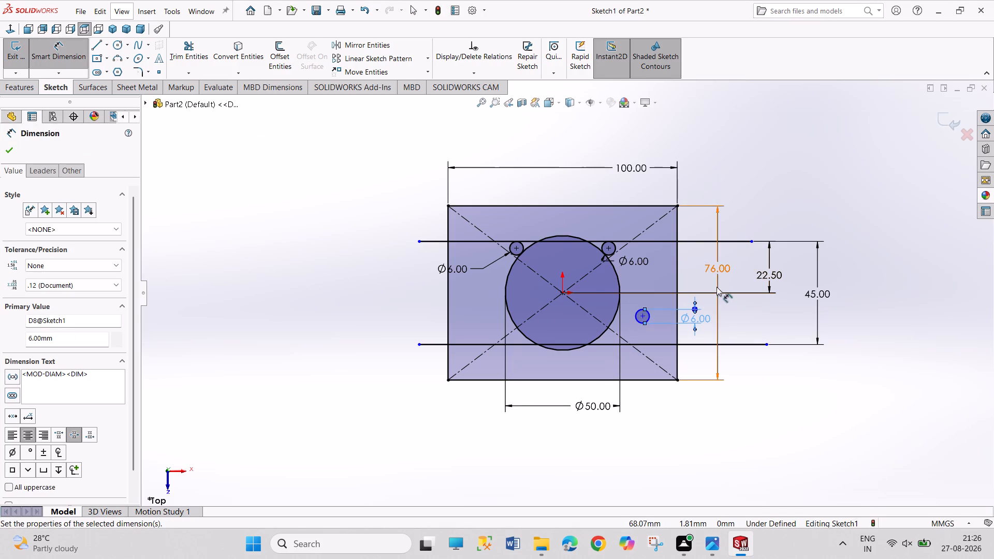
Sketch a small circle above the lower line, between the rectangle's left edge and the 50 mm circle, with a 6 mm diameter.
click(120, 44)
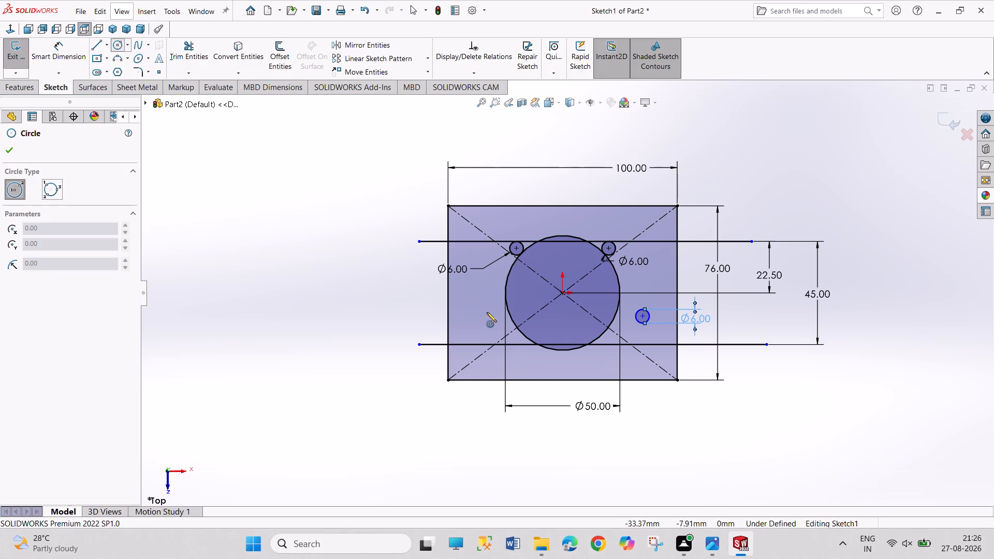
click(482, 313)
click(489, 326)
right_drag(381, 326, 356, 243)
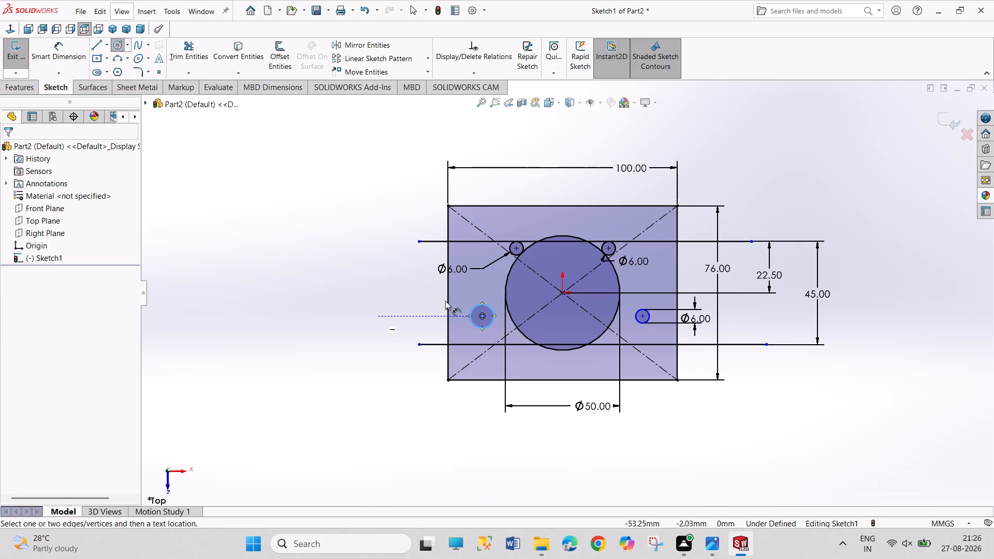
click(468, 317)
click(386, 307)
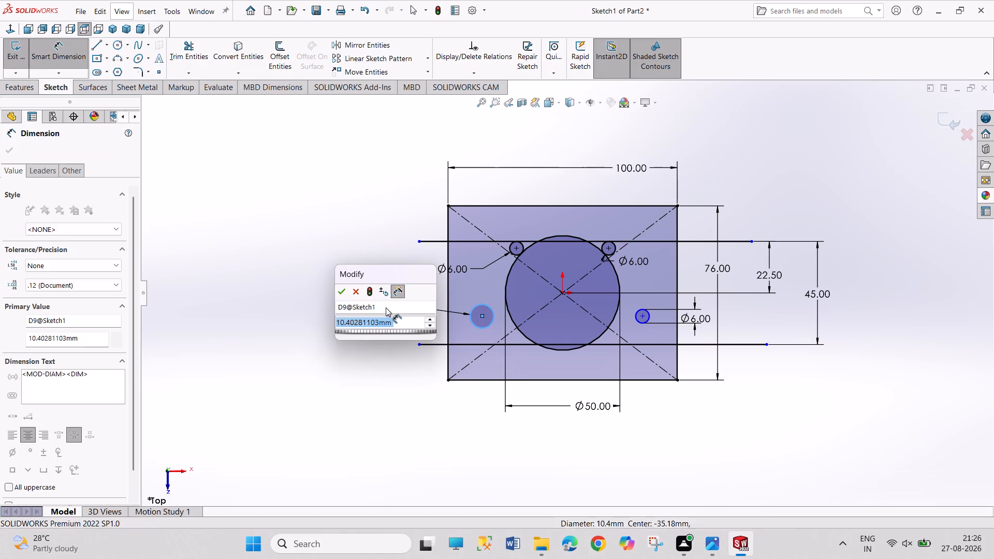
key(6)
key(Return)
right_click(349, 285)
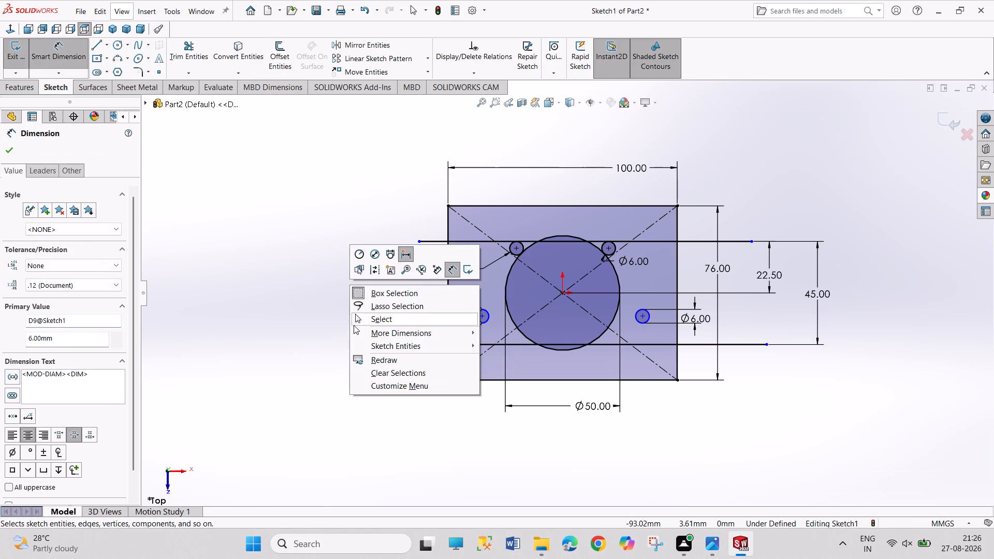
click(355, 323)
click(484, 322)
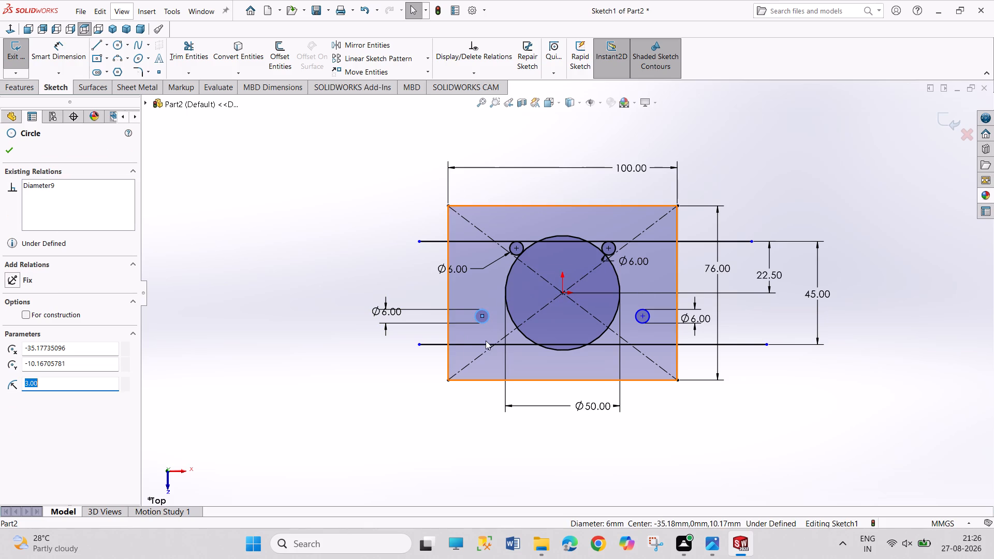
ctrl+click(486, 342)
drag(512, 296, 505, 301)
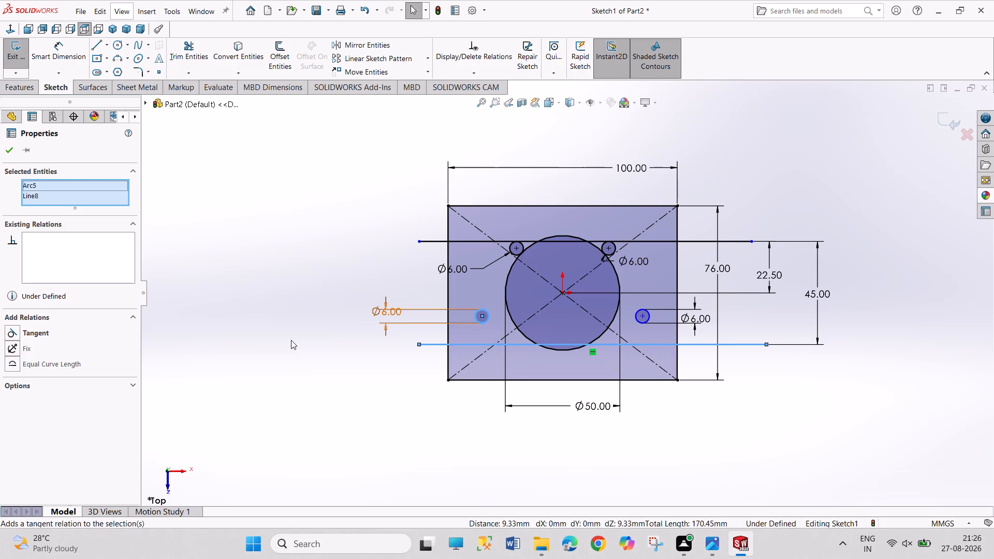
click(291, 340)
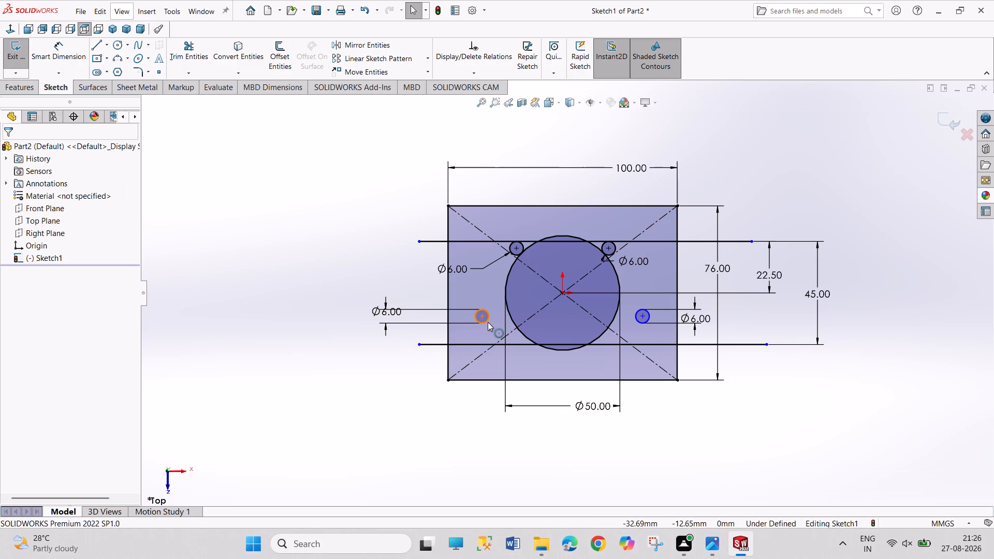
Make the lower-left 6 mm circle tangent to the lower horizontal line and to the 50 mm circle.
click(488, 321)
ctrl+click(481, 344)
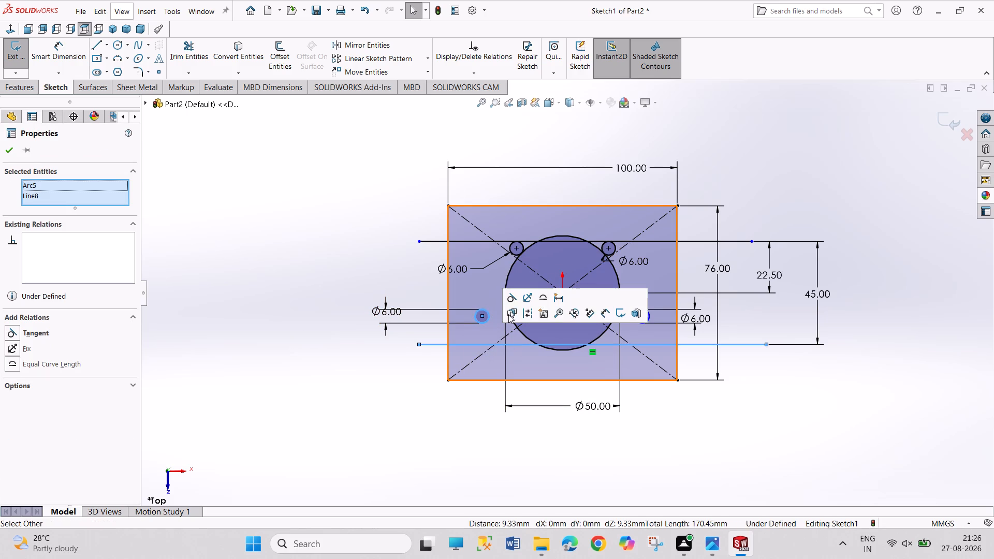
click(514, 301)
click(333, 354)
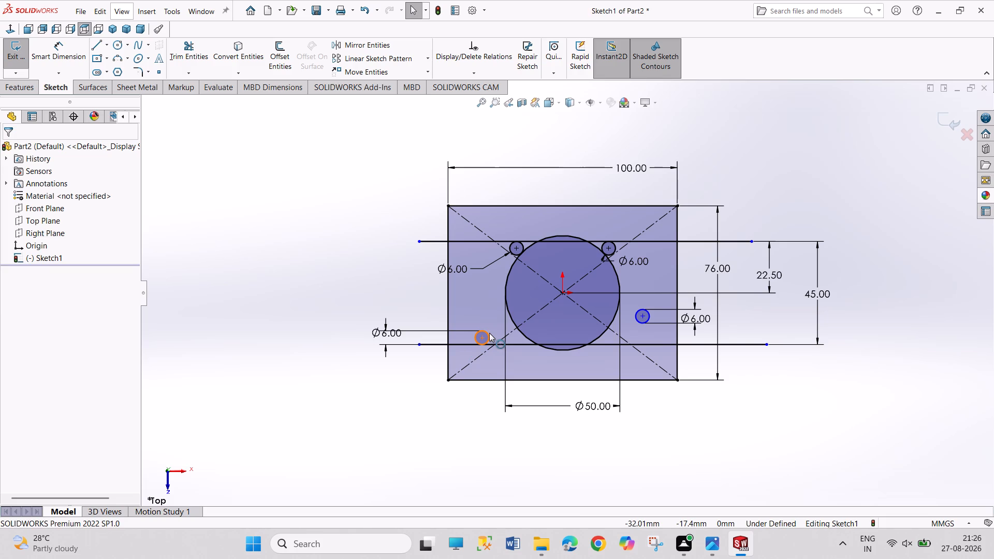
click(489, 333)
ctrl+click(517, 326)
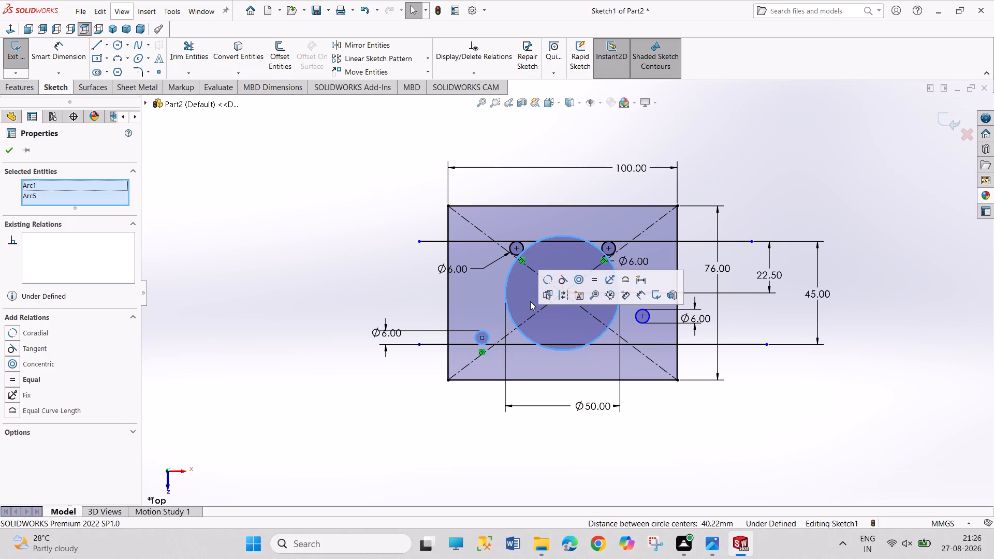
click(561, 278)
click(694, 417)
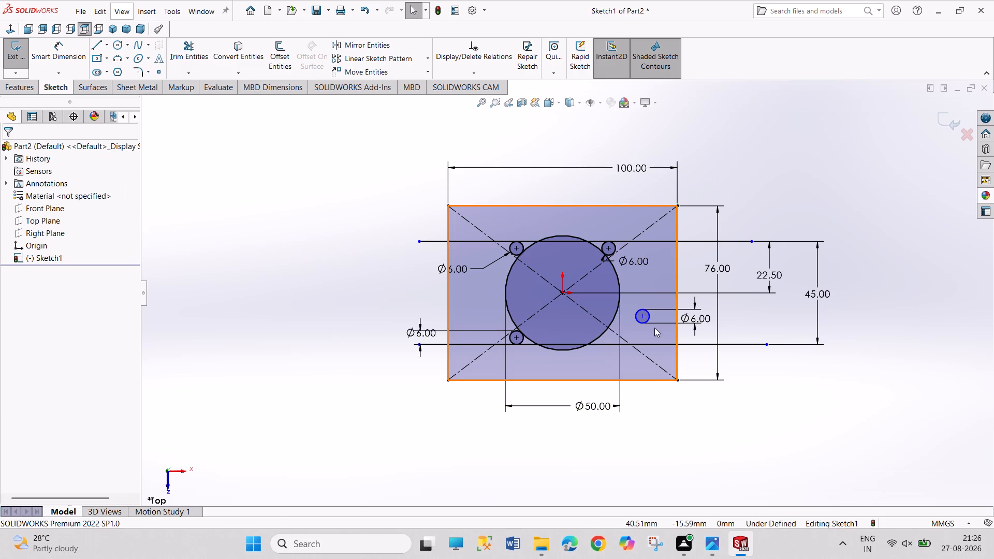
Make the lower-right 6 mm circle tangent to the lower horizontal line and to the 50 mm circle.
click(647, 322)
ctrl+click(638, 345)
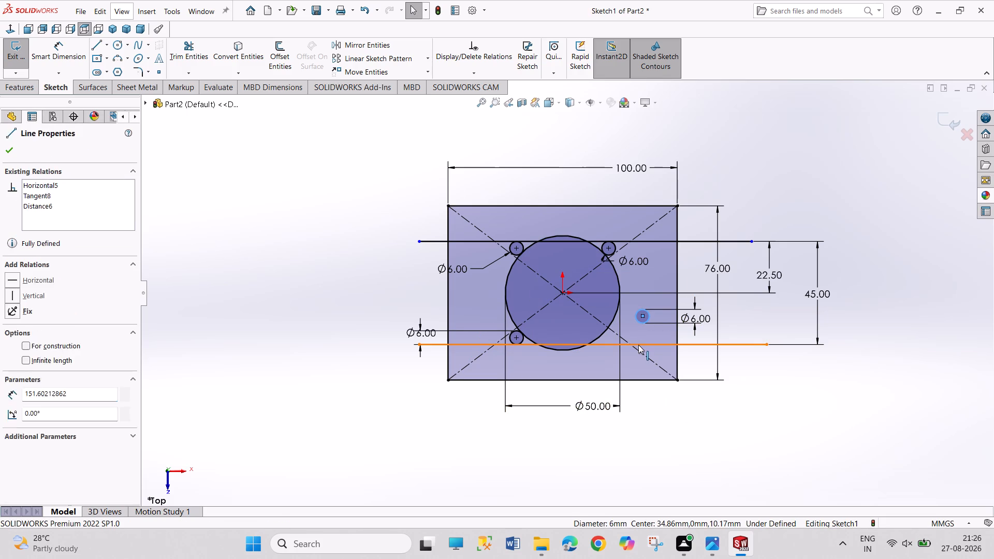
drag(668, 302, 667, 307)
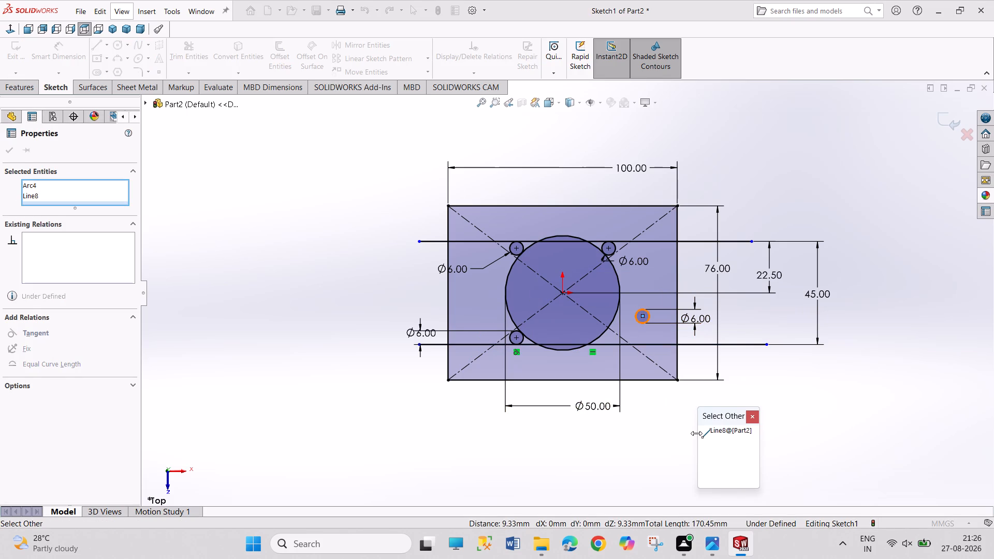
click(749, 415)
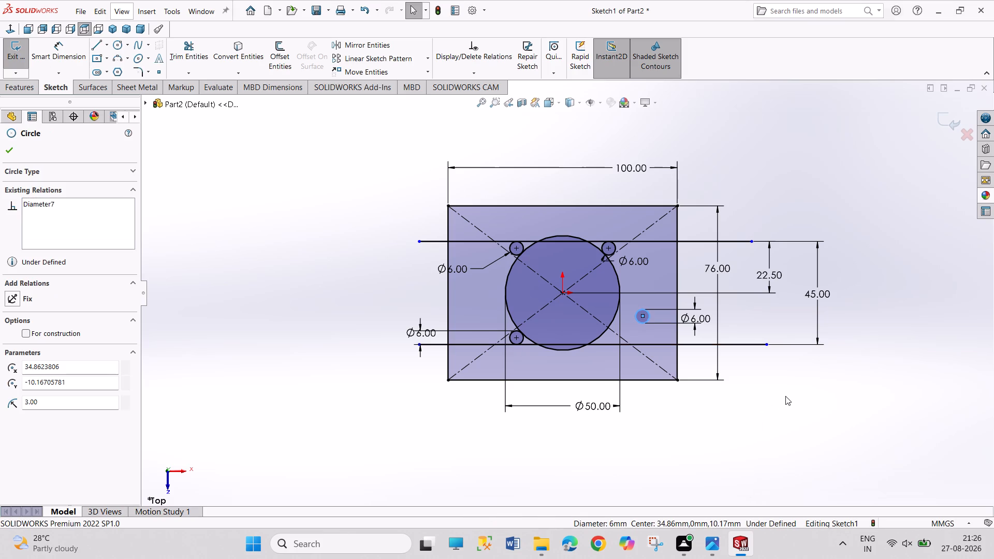
click(822, 391)
click(642, 322)
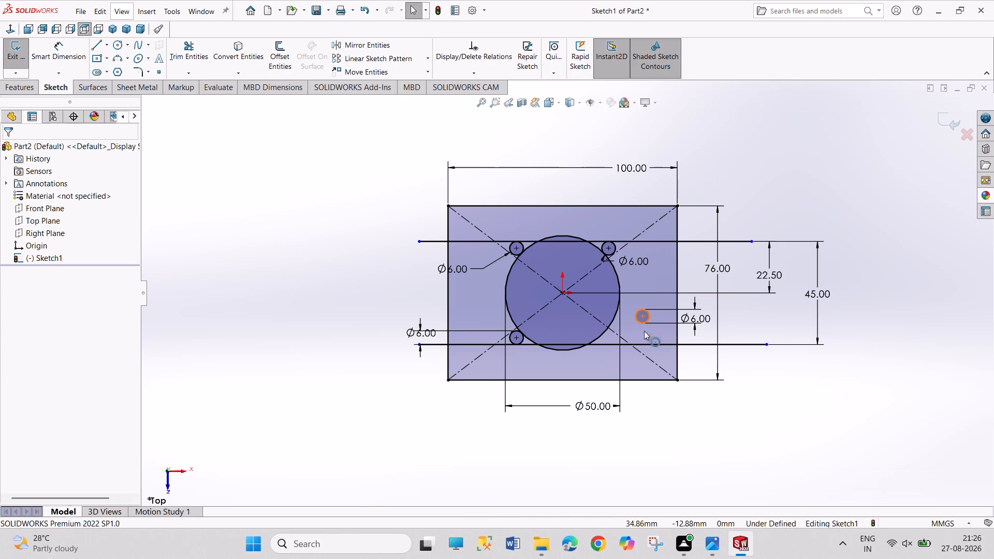
ctrl+click(648, 345)
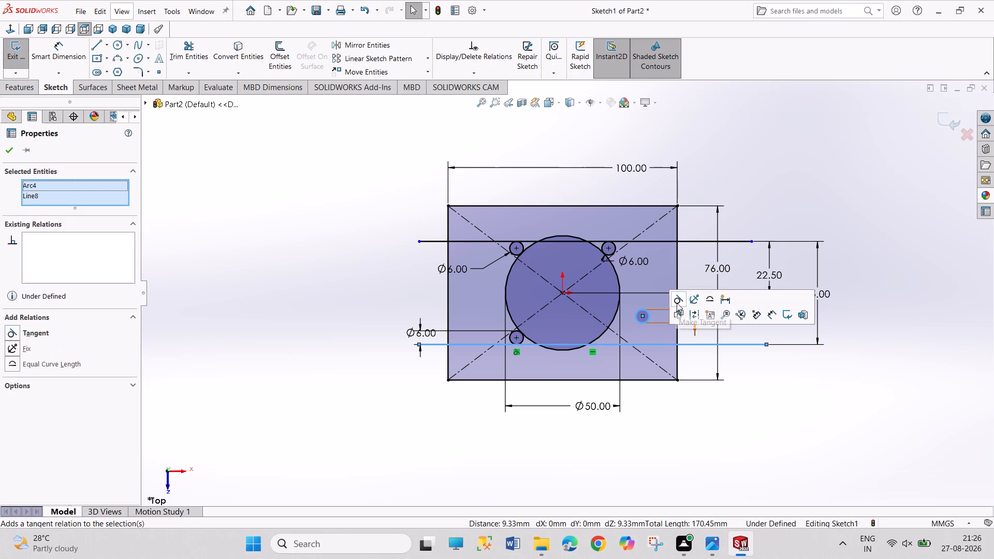
click(678, 302)
drag(735, 422, 731, 417)
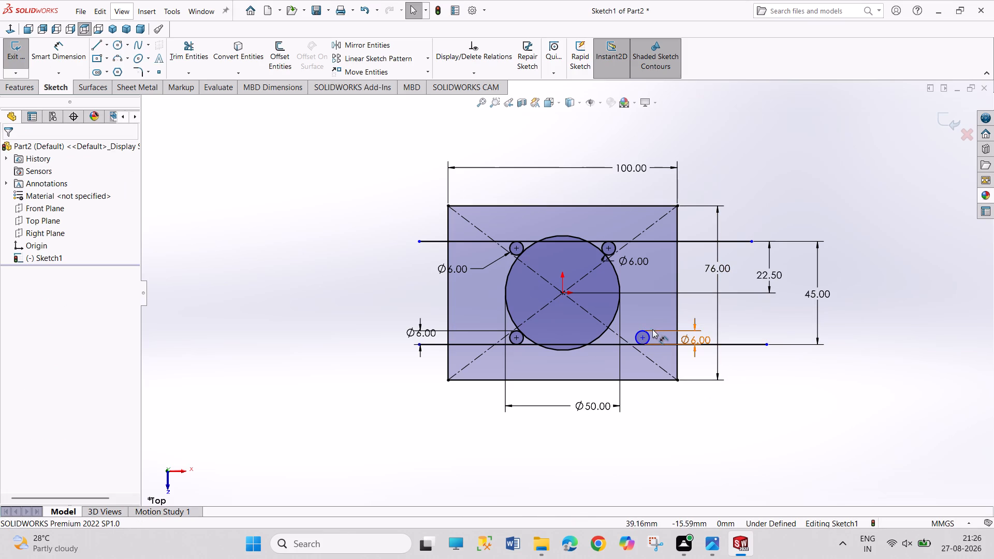
click(647, 332)
ctrl+click(612, 326)
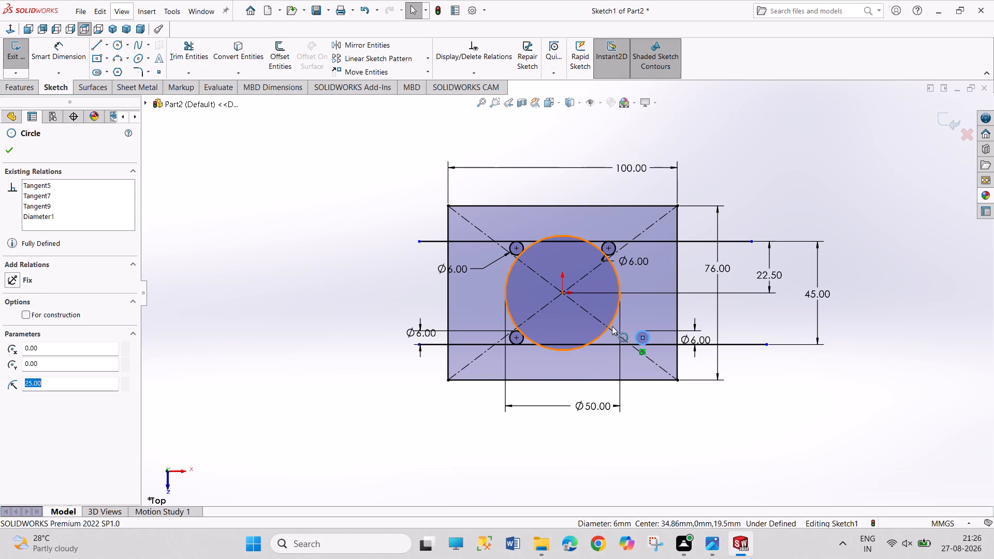
click(653, 287)
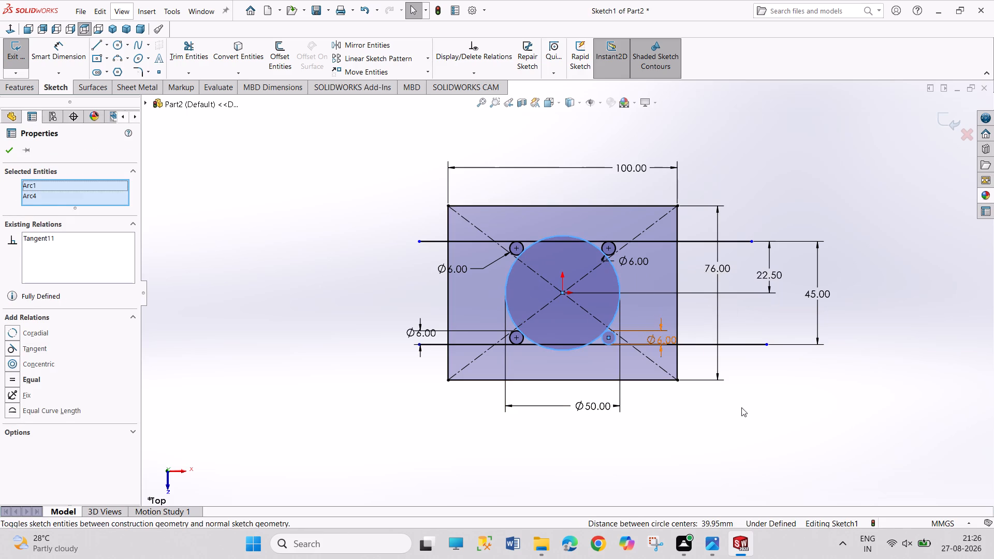
click(741, 407)
Trim the ends of both horizontal lines that extend beyond the rectangle's vertical edges, undoing the accidental trim inside the rectangle.
click(196, 55)
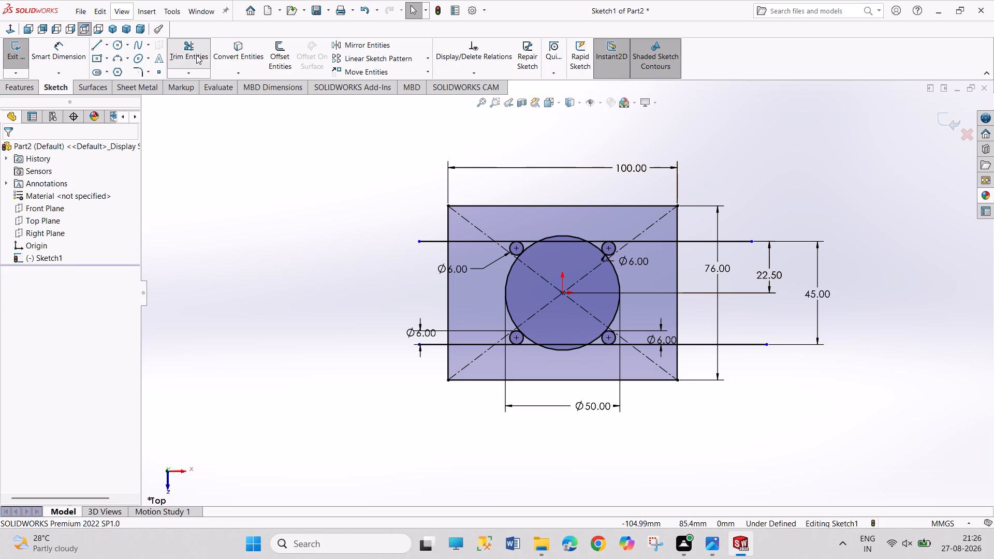
click(423, 240)
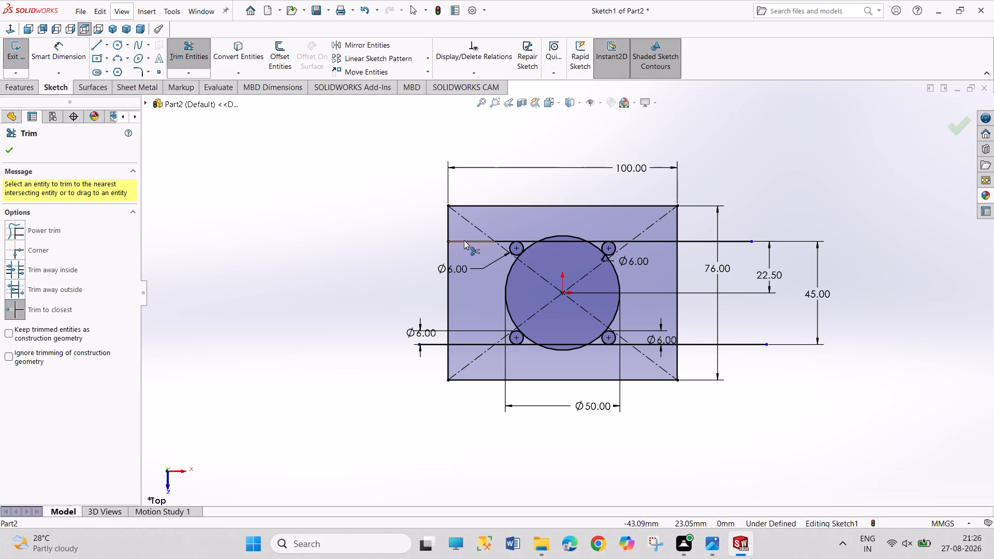
click(464, 240)
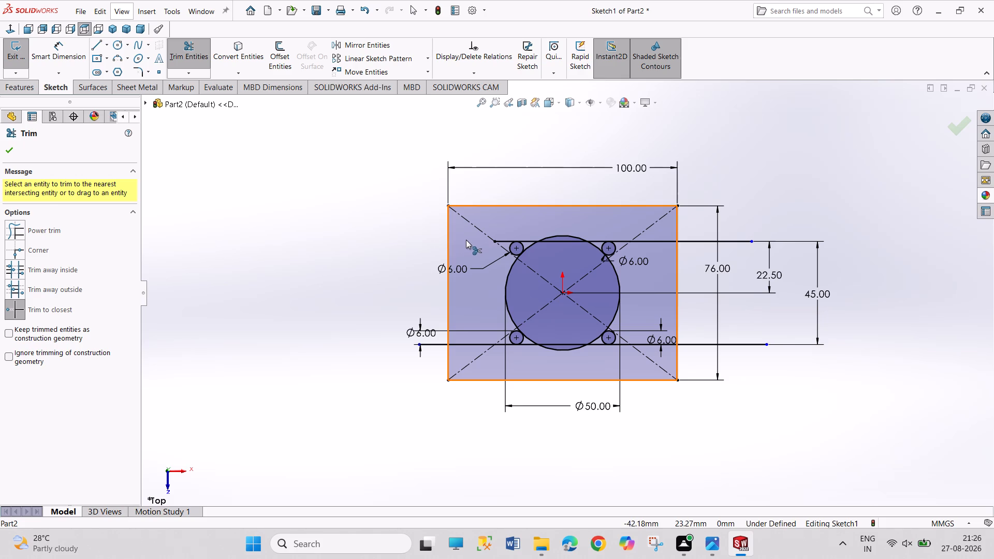
key(ctrl+z)
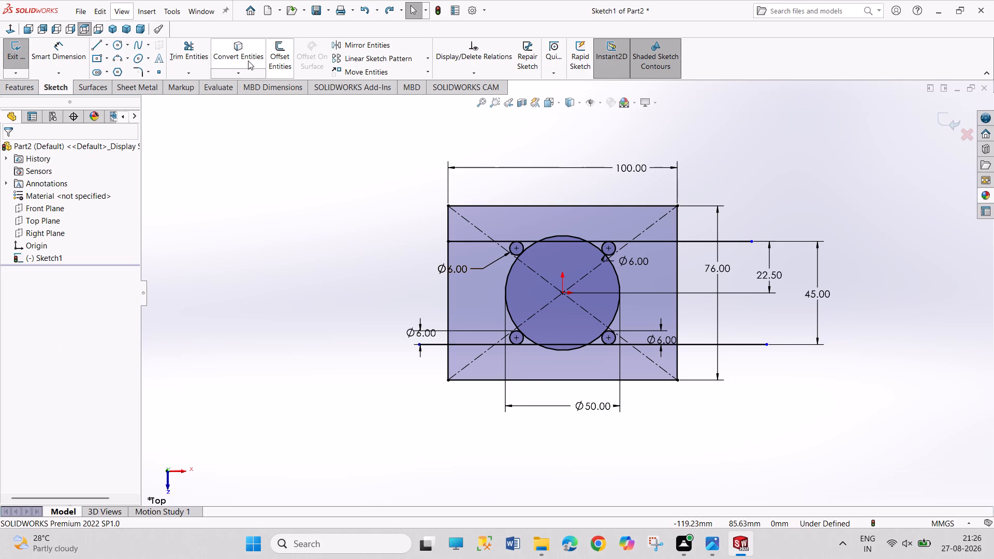
click(184, 50)
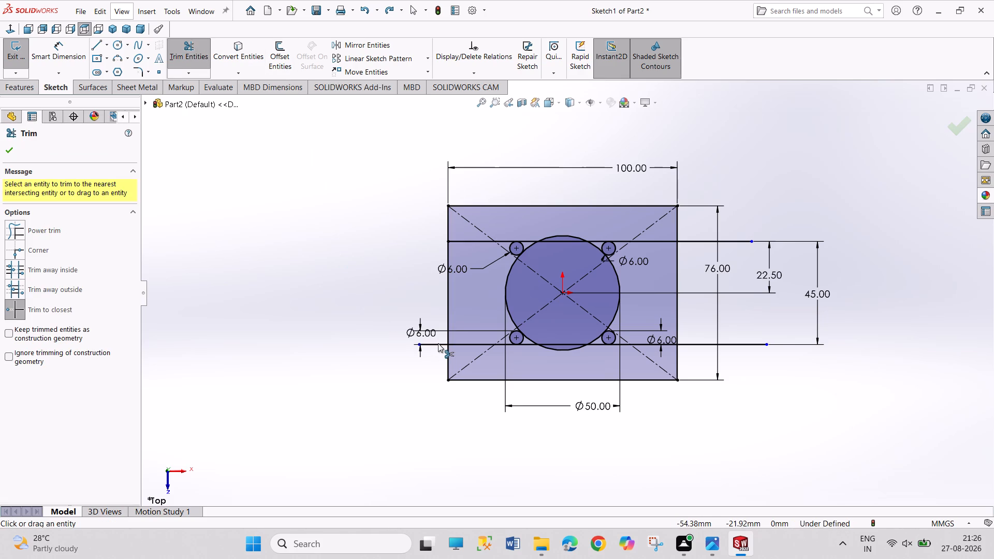
click(435, 345)
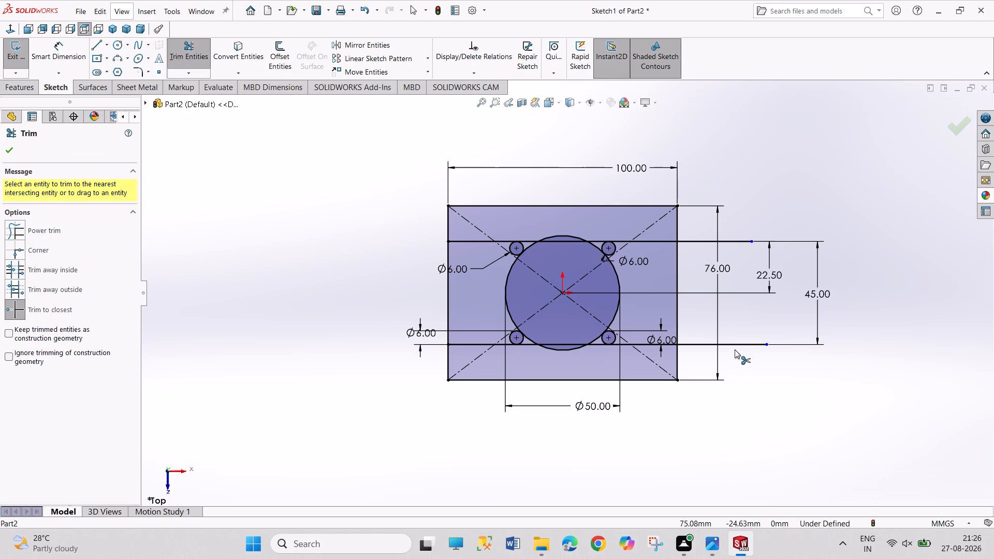
click(734, 344)
click(702, 242)
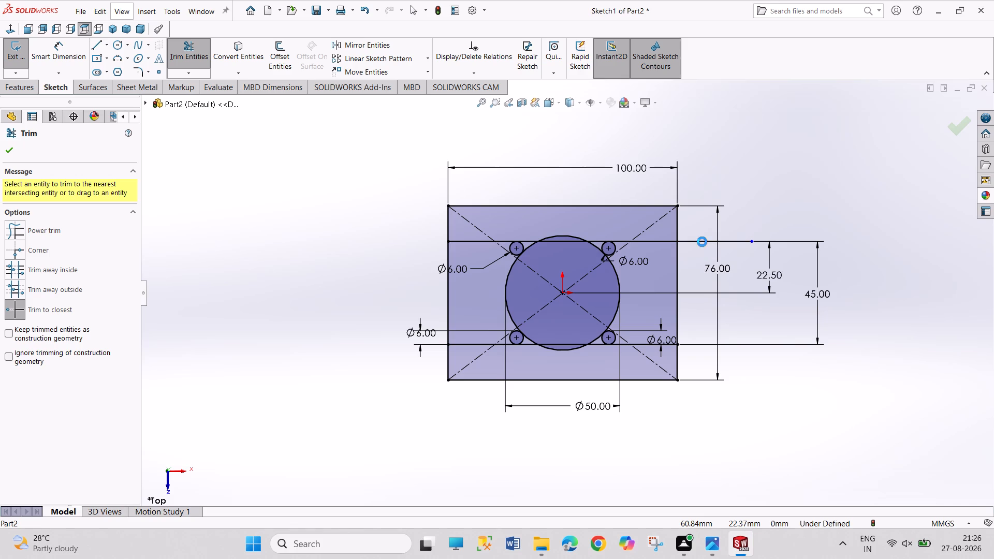
click(518, 275)
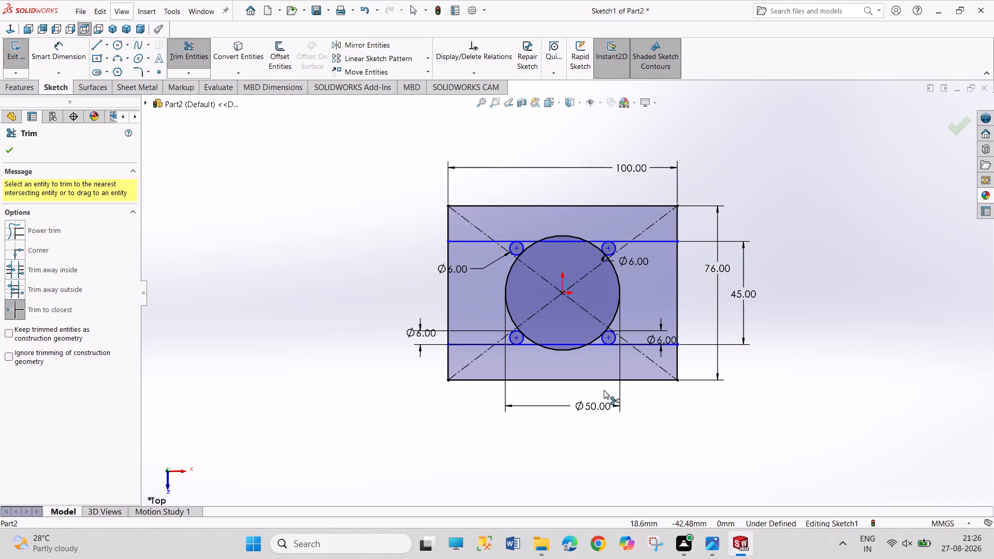
Trim away the outward-facing portions of the four 6 mm circles, leaving the arcs that face the profile's centre.
click(510, 336)
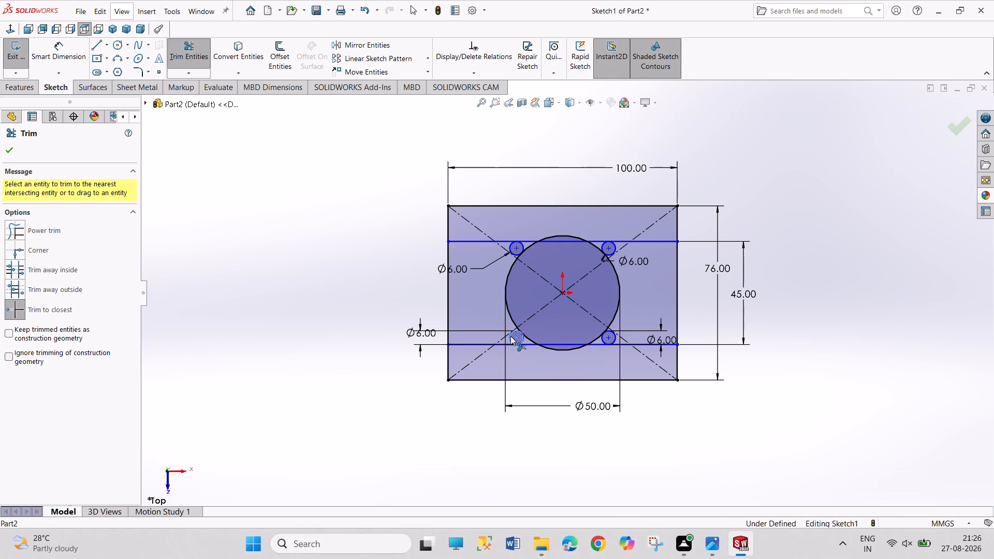
click(511, 248)
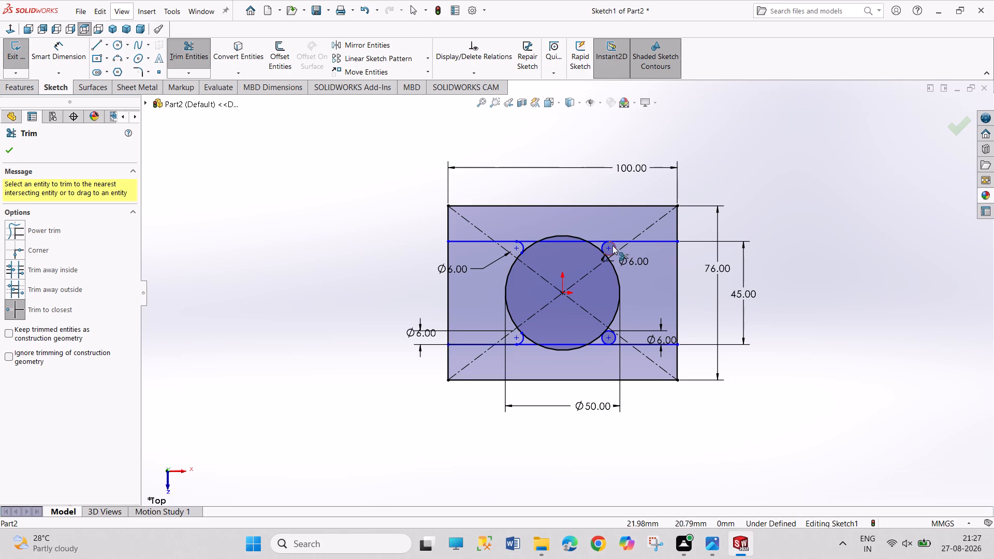
click(616, 247)
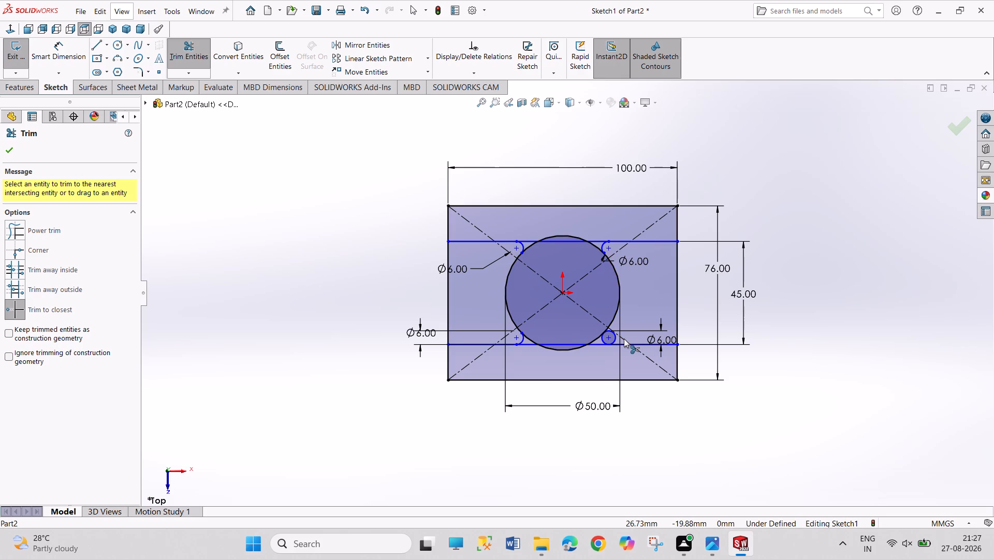
click(616, 340)
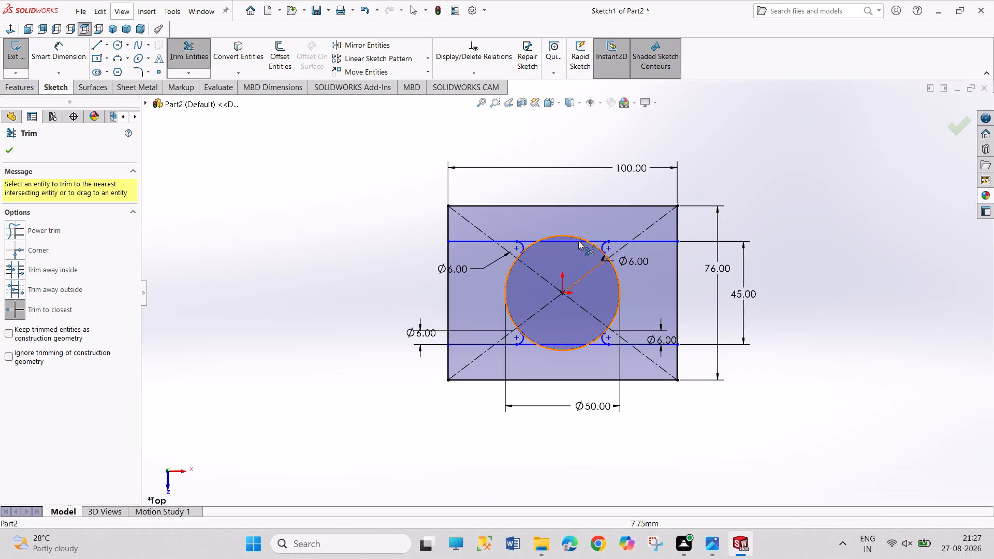
Trim the top of the 50 mm circle and the upper line's segments between the two upper corner arcs.
click(567, 234)
click(533, 240)
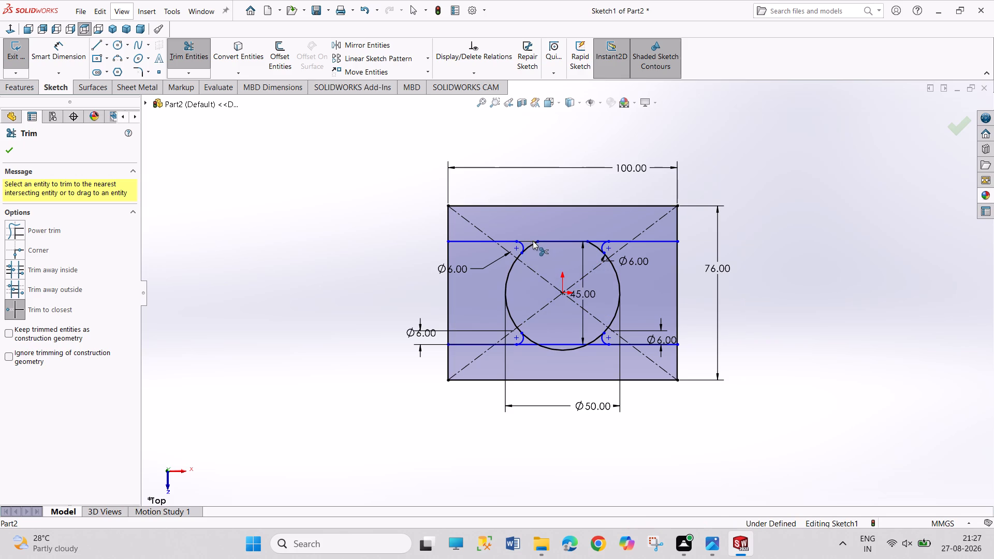
click(533, 244)
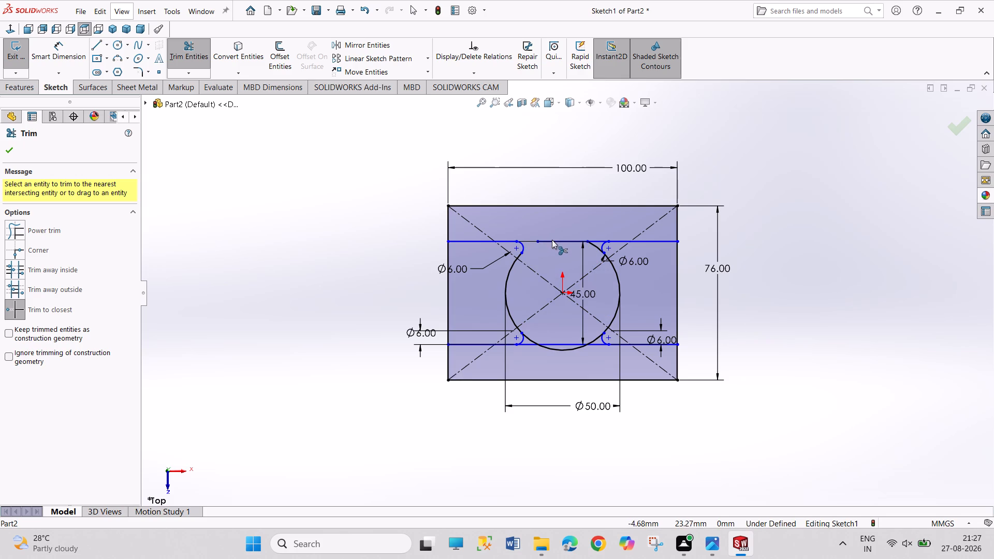
click(552, 240)
click(594, 240)
click(593, 244)
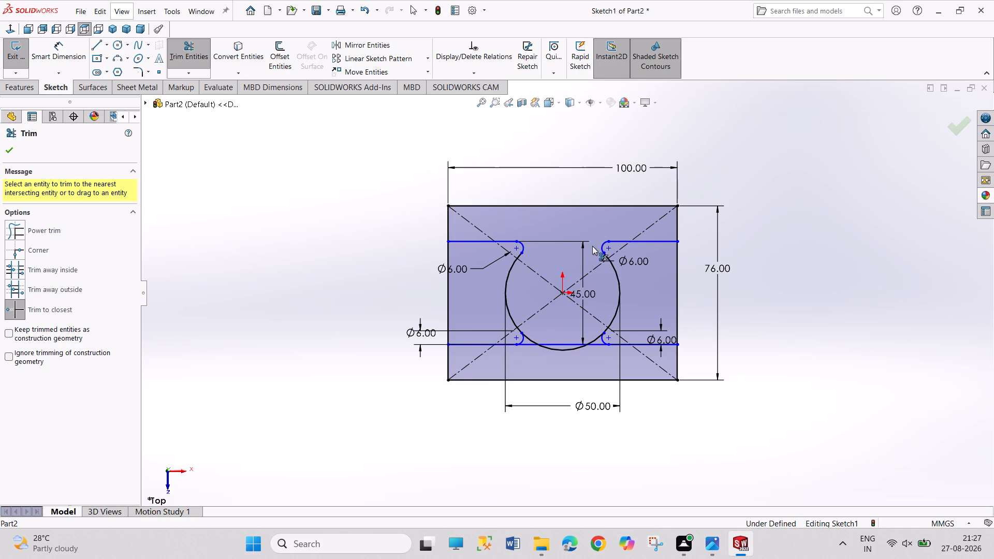
Trim the bottom of the 50 mm circle and the lower line's segments between the two lower corner arcs.
click(529, 343)
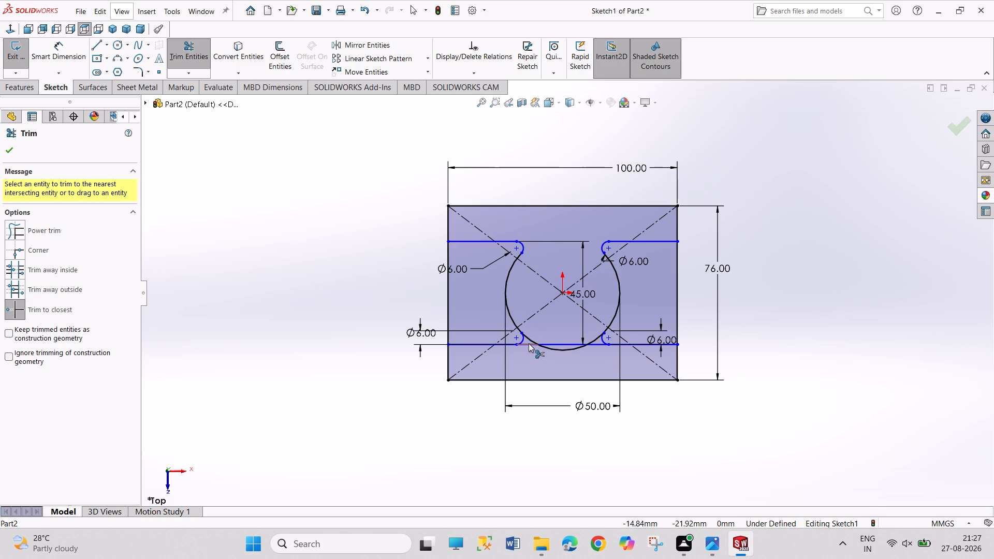
click(531, 339)
click(552, 348)
click(554, 341)
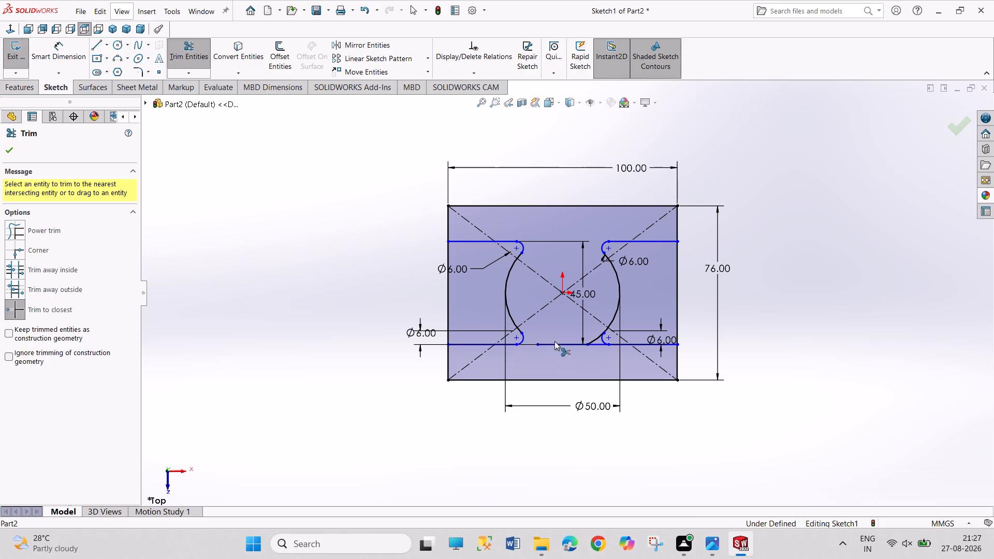
click(559, 344)
click(591, 340)
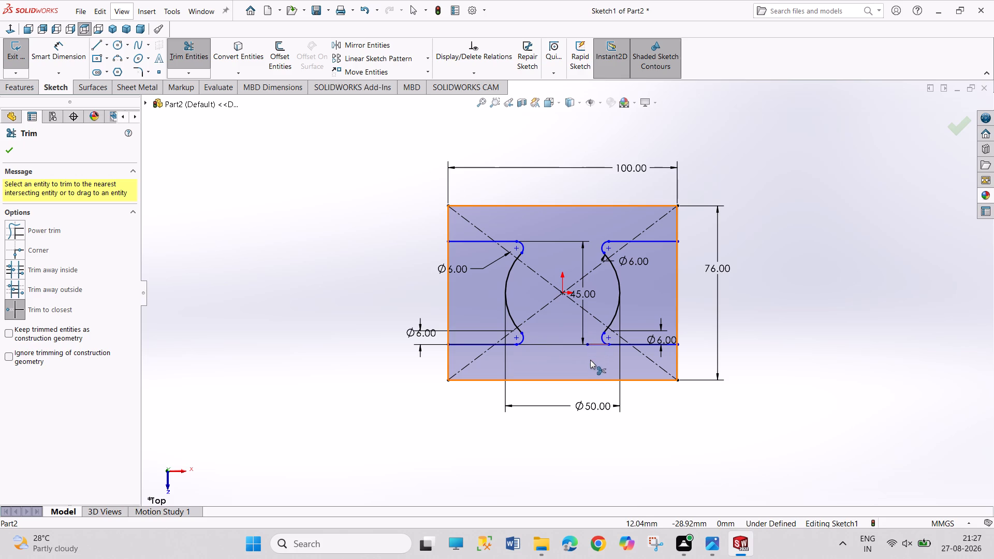
click(591, 344)
right_click(766, 325)
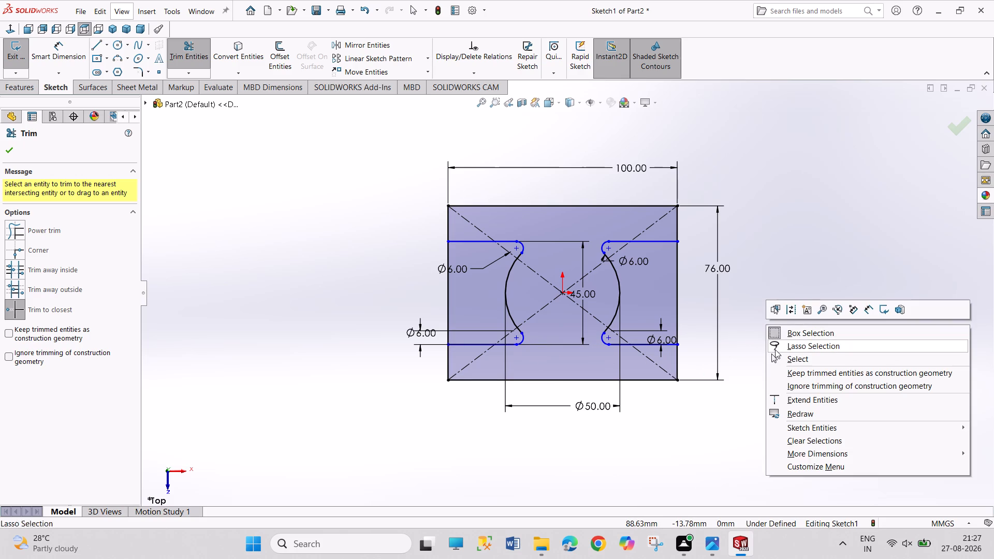
click(774, 354)
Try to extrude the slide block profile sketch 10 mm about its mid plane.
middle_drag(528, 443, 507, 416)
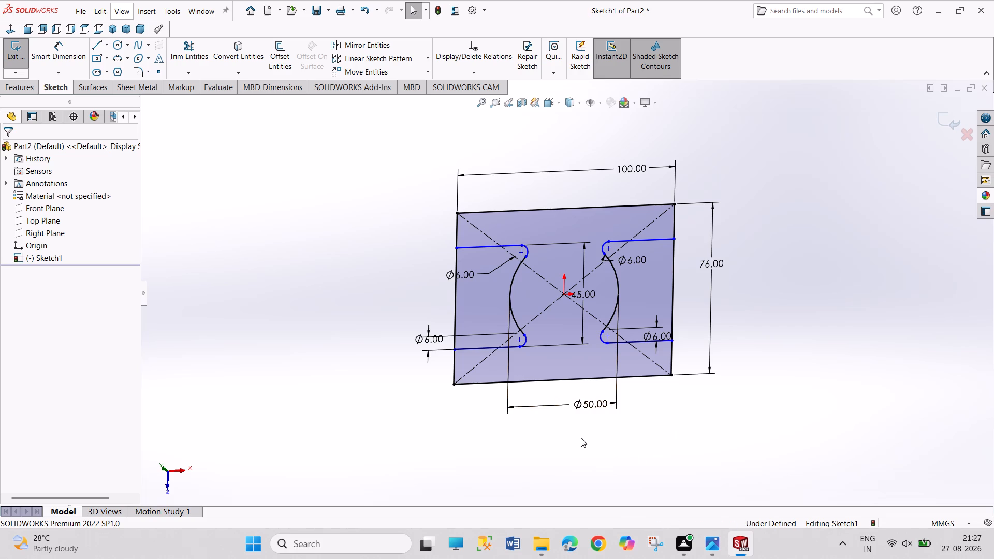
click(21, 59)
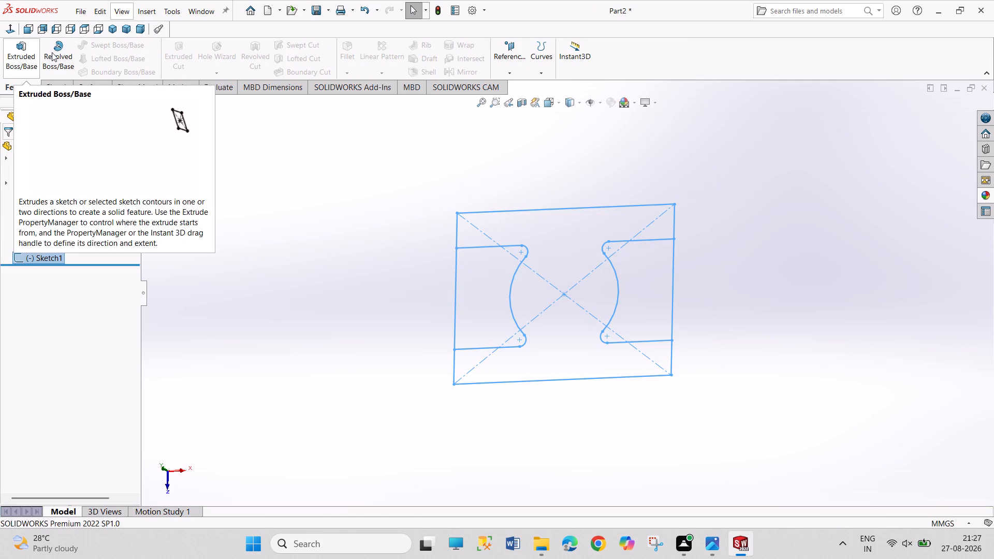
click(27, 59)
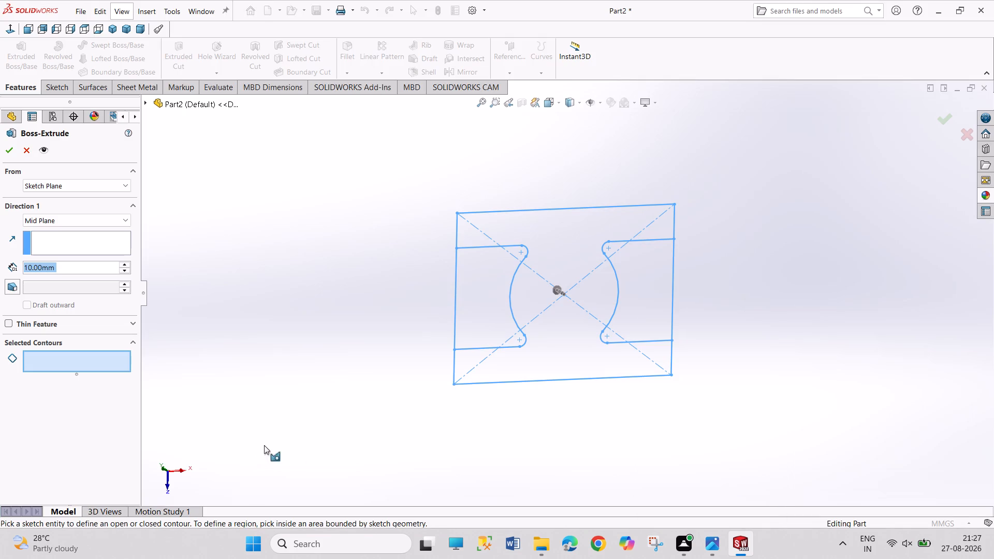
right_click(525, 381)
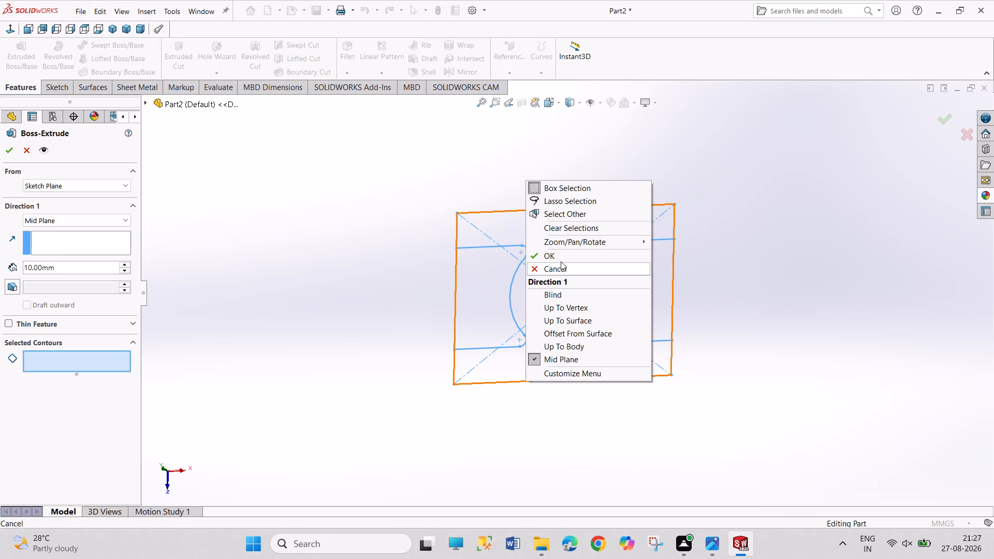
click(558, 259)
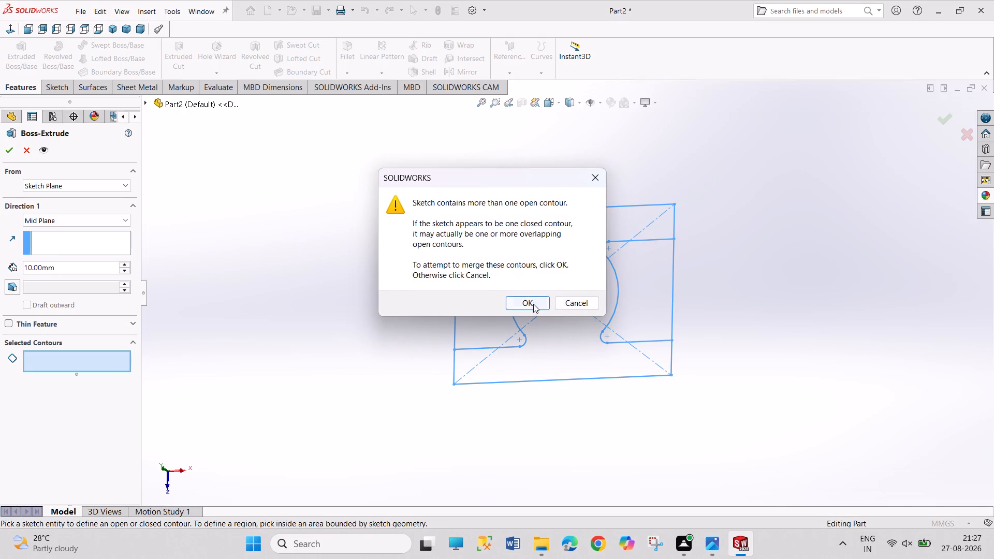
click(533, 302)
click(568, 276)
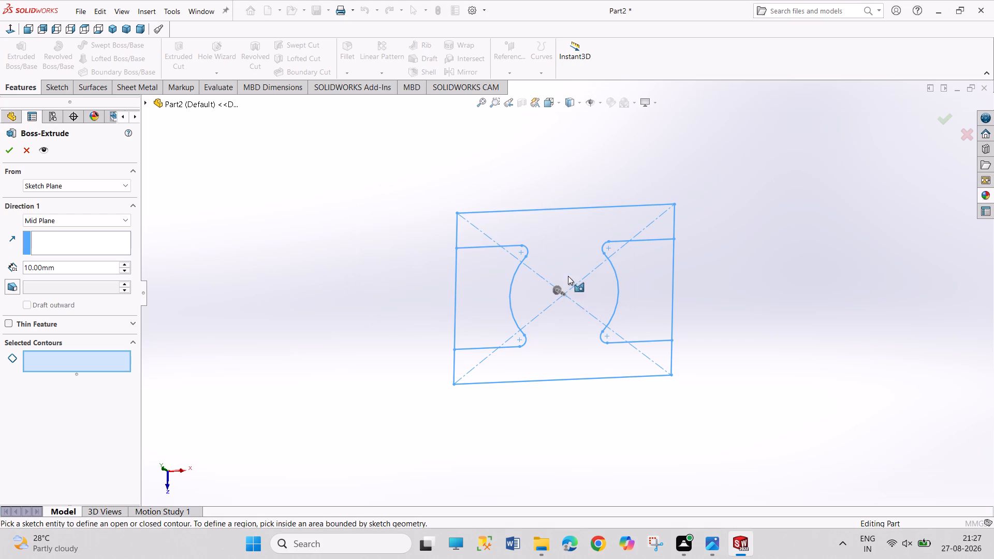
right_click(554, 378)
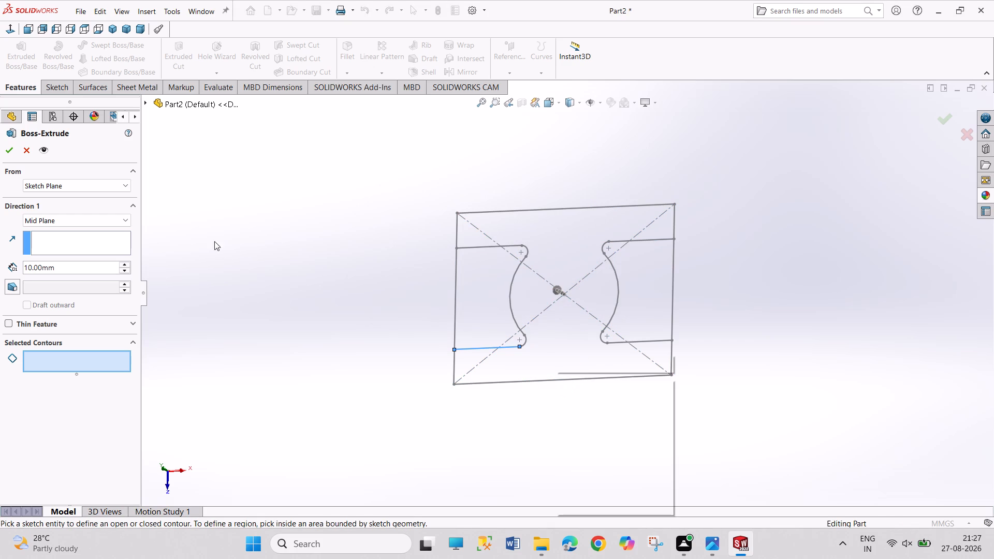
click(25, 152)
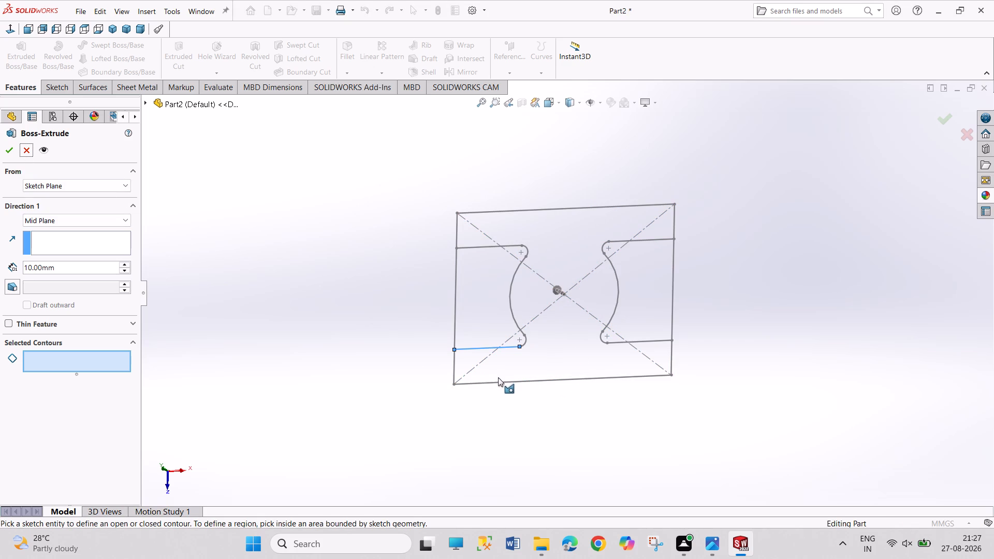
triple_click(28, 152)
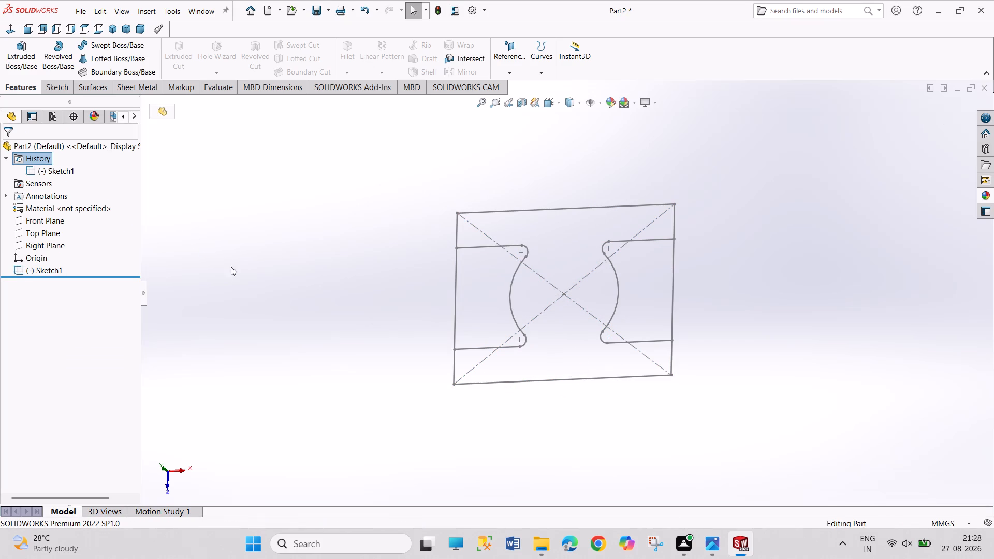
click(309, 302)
Reopen the profile sketch and trim the rectangle's two vertical edges between the upper and lower horizontal lines, leaving one closed outline.
right_click(559, 381)
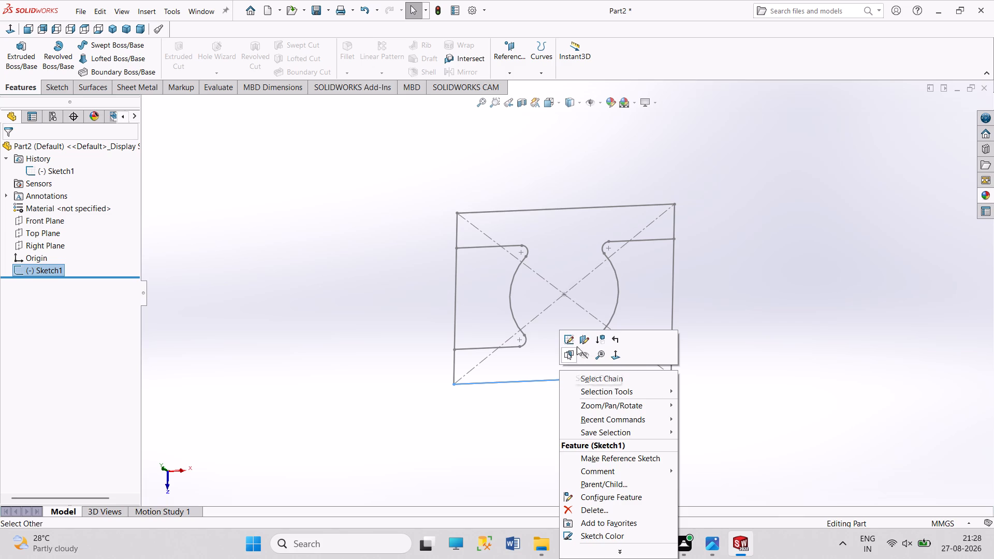
click(567, 339)
click(716, 450)
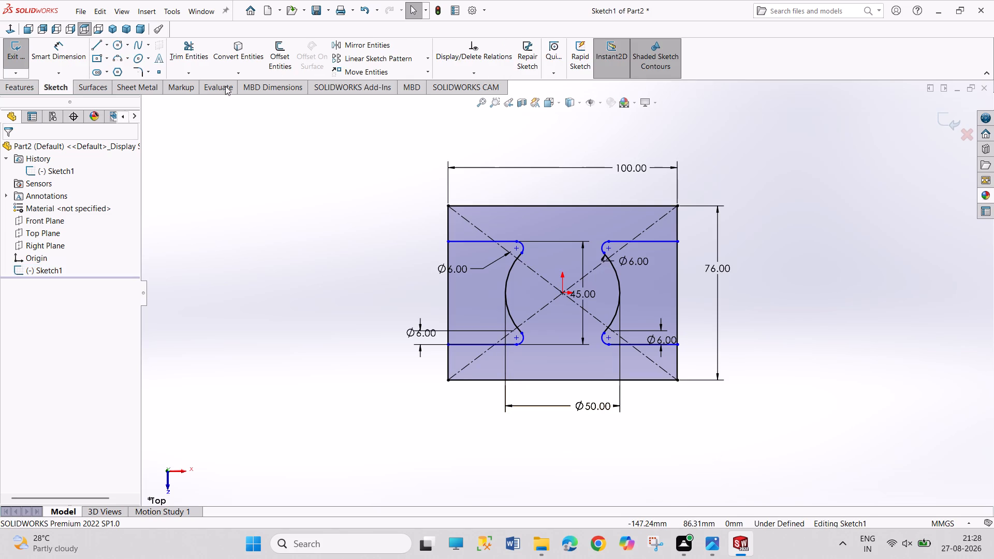
drag(191, 60, 193, 73)
click(450, 360)
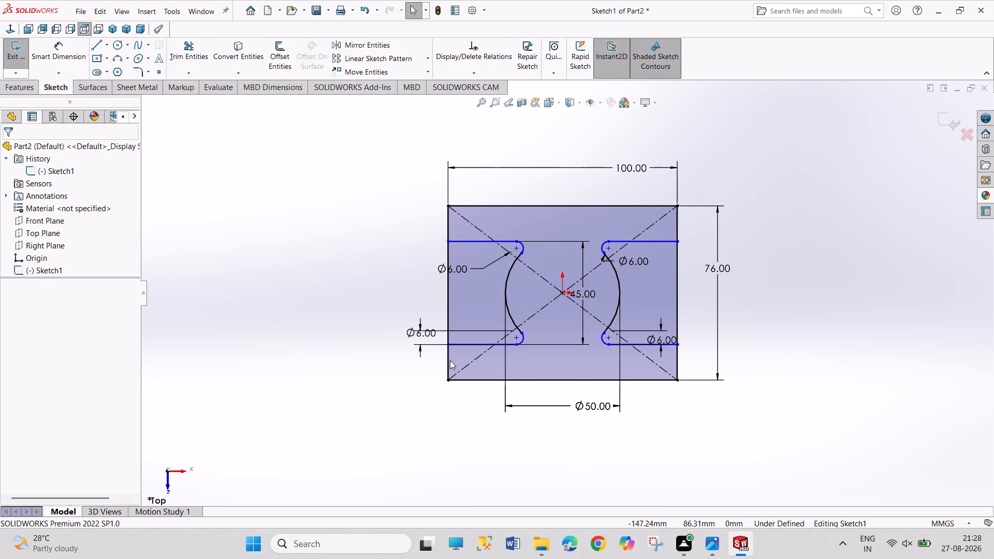
click(191, 41)
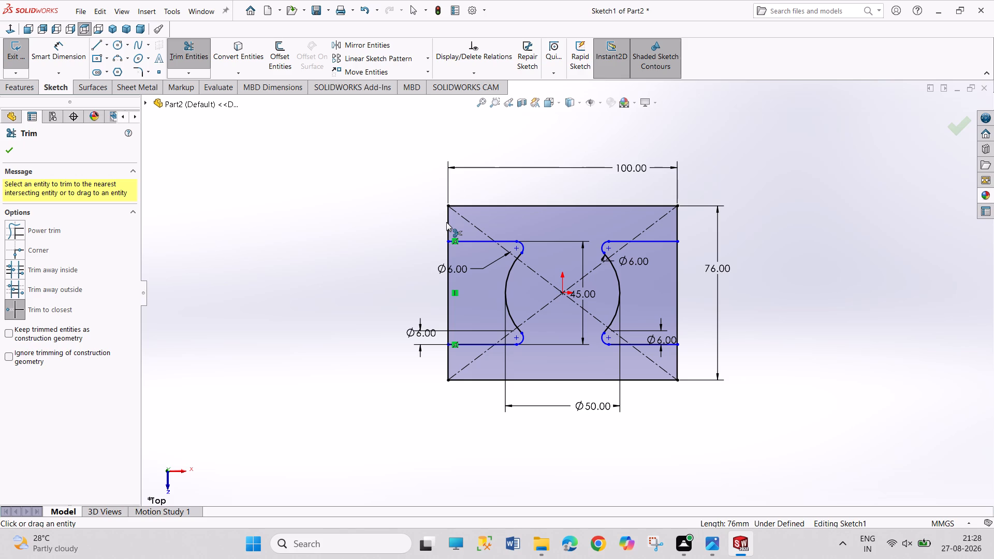
click(446, 290)
click(675, 306)
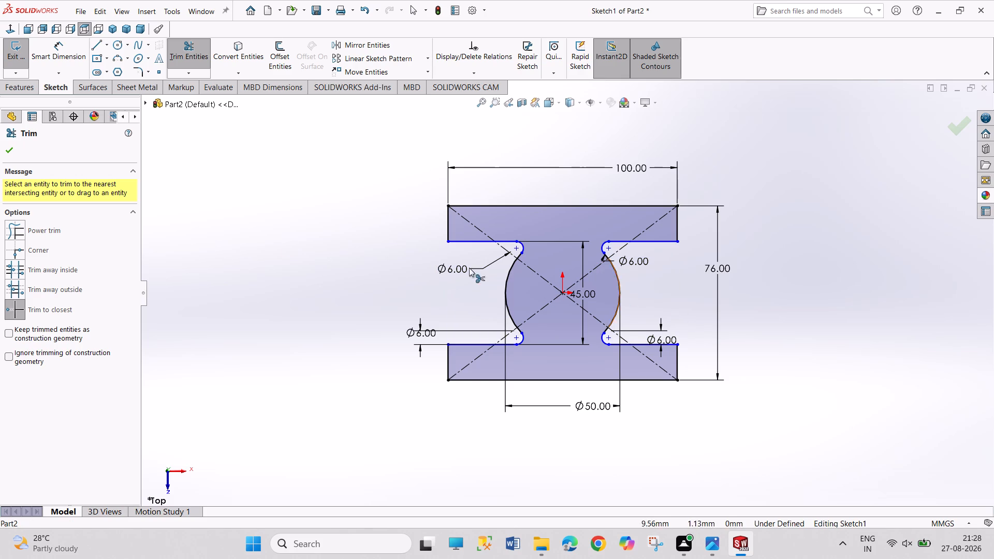
right_click(225, 226)
click(239, 258)
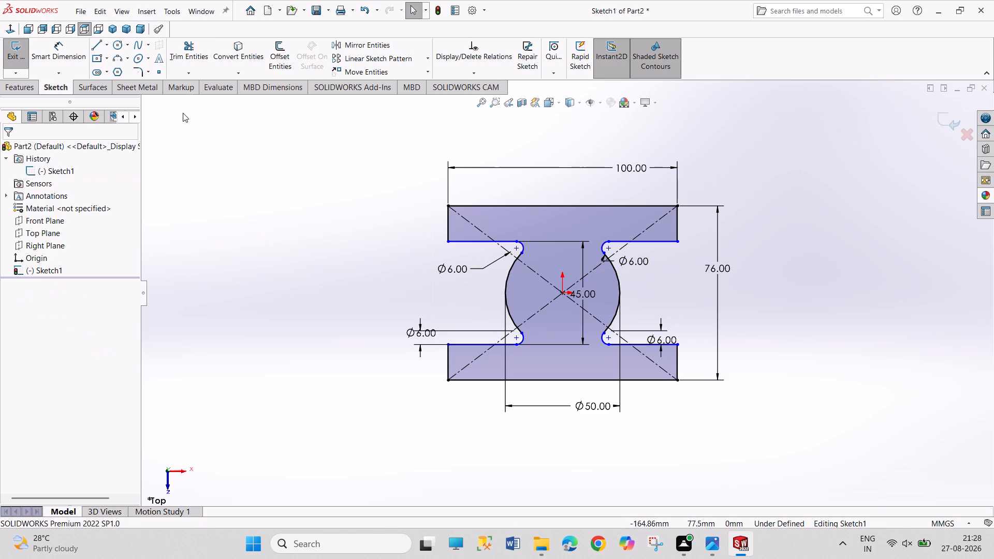
click(18, 53)
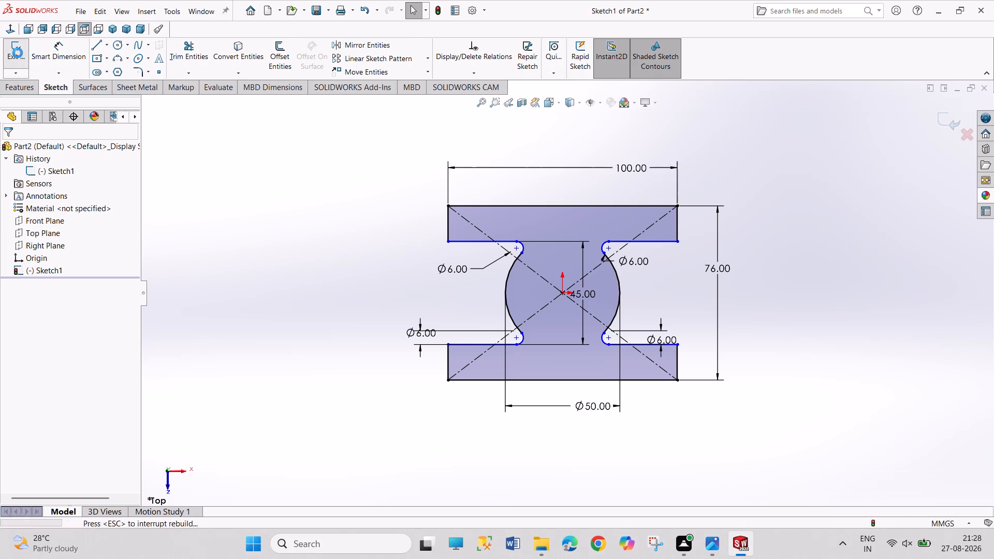
Extrude the closed slide block profile as a Blind boss to a depth of 50 mm.
click(28, 54)
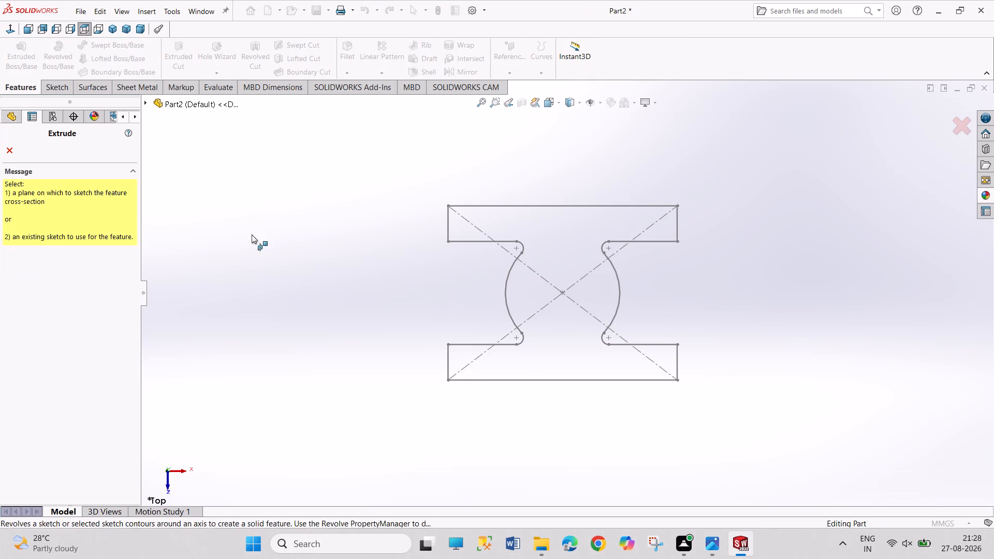
click(521, 380)
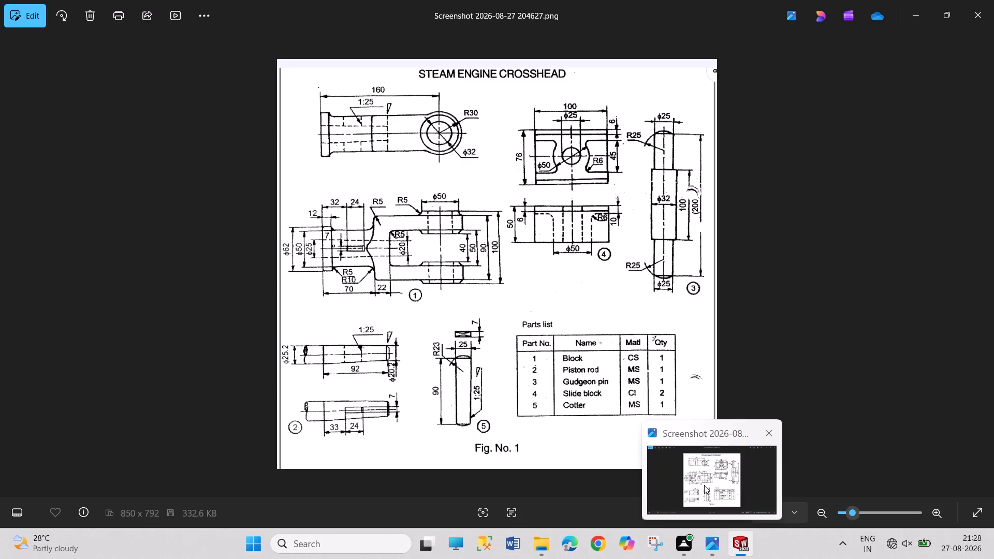
click(95, 220)
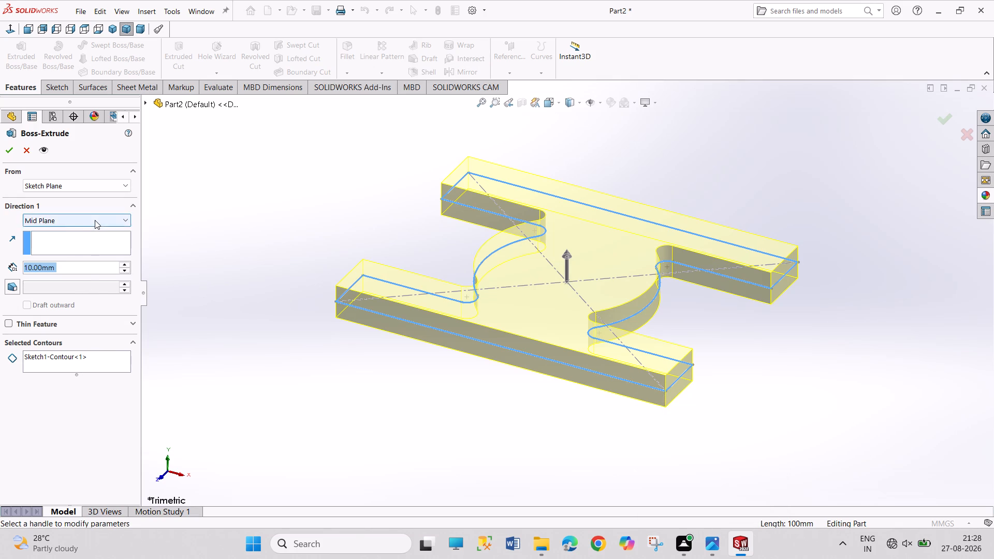
click(94, 231)
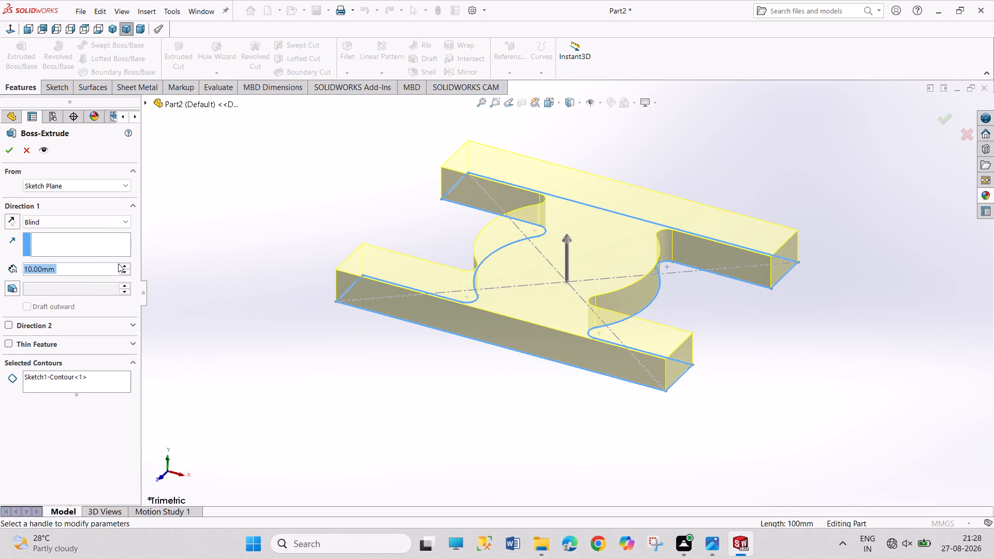
triple_click(124, 264)
click(125, 264)
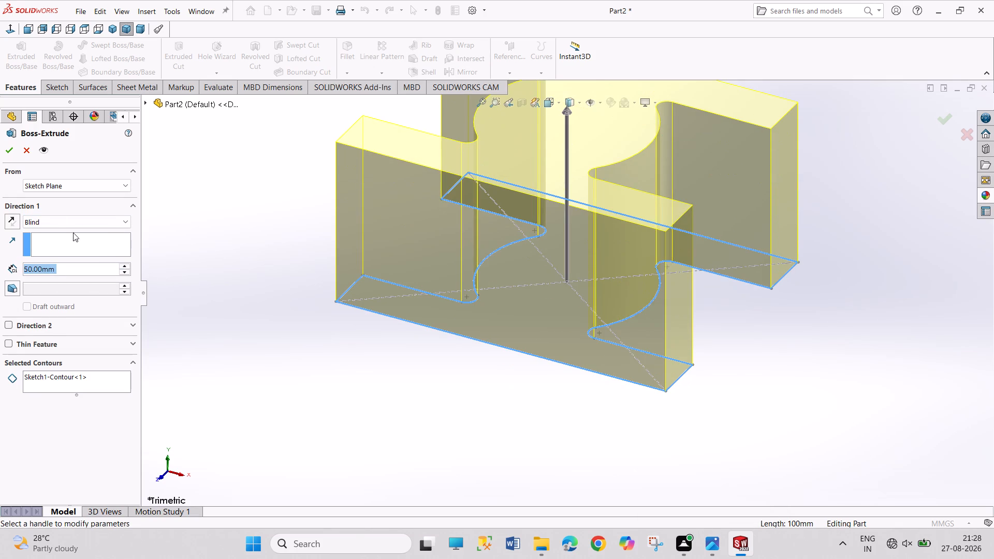
click(11, 155)
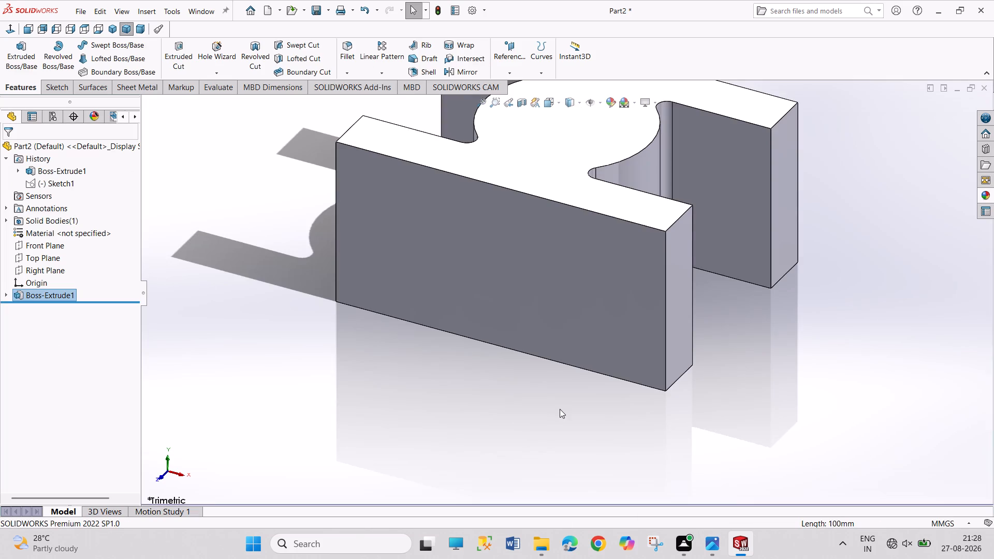
scroll(560, 409, up, 4)
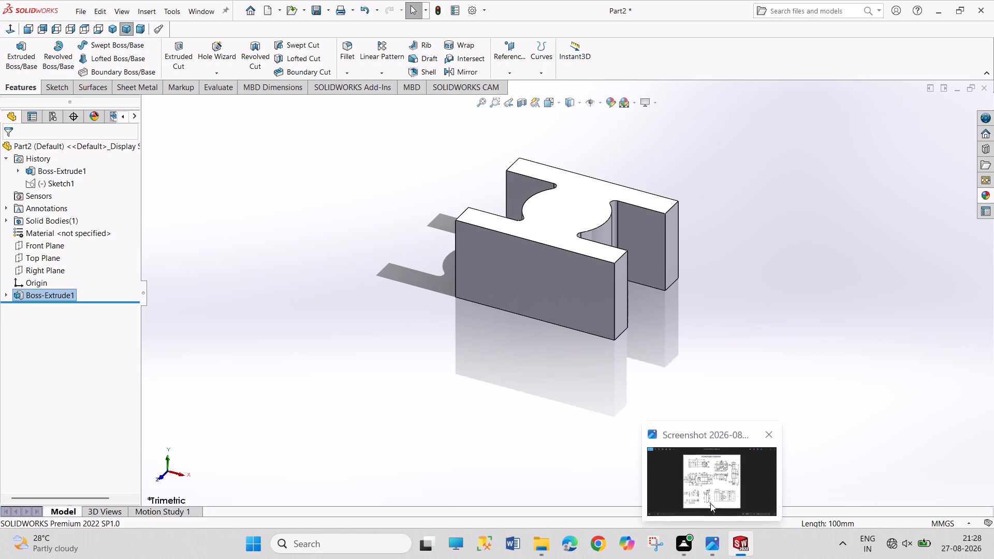
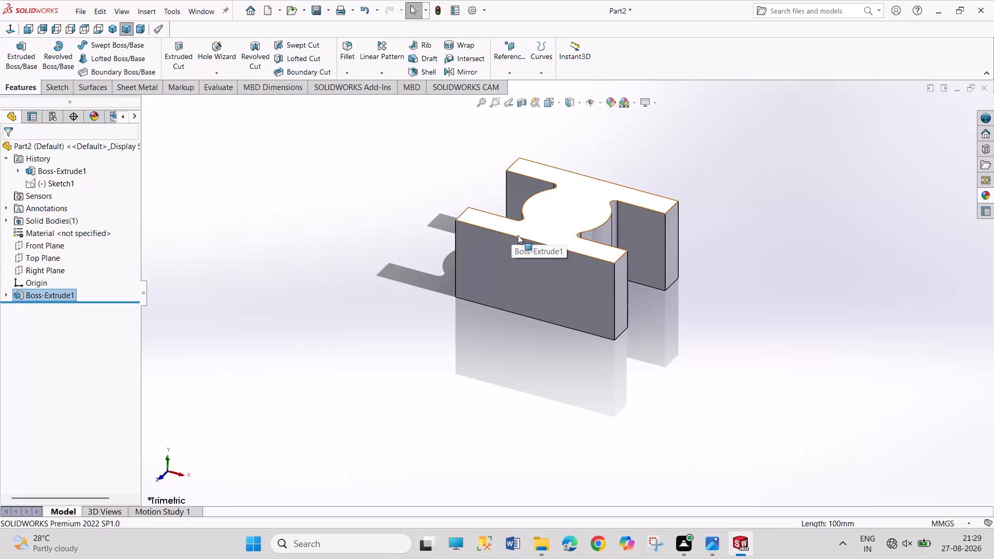
Change the slide block profile extrusion's depth to 40 mm.
right_click(66, 290)
click(76, 258)
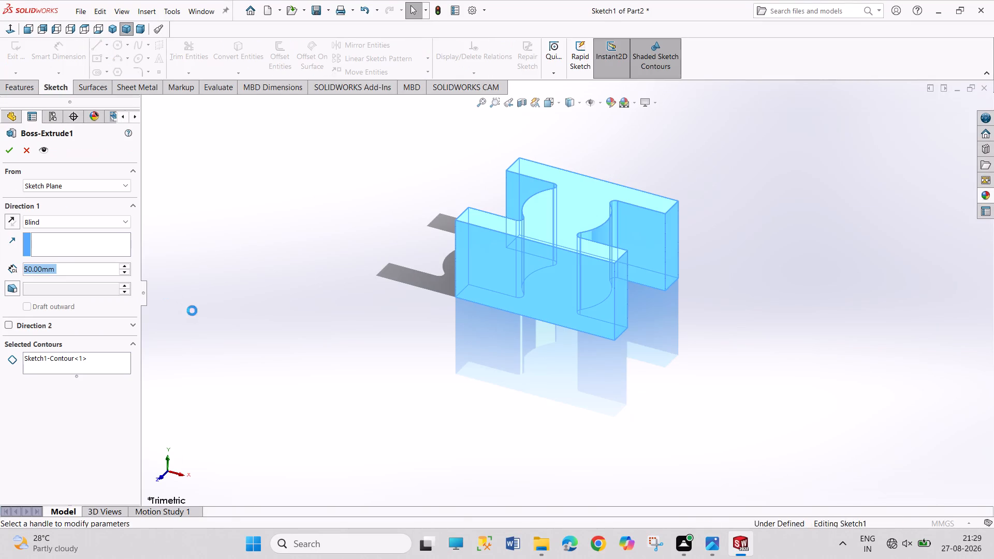
click(126, 273)
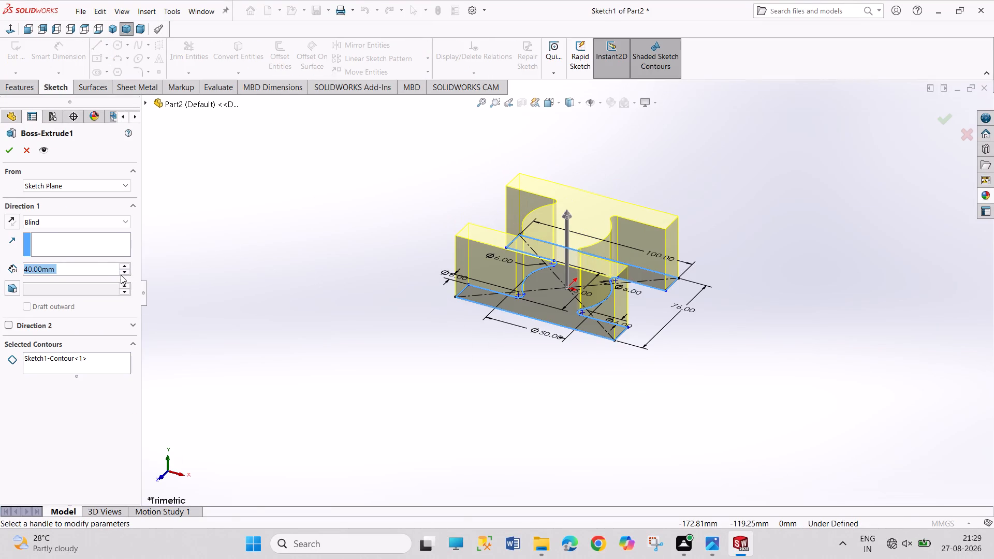
click(10, 149)
Start a sketch on the block's top face and draw a center rectangle from the origin to the face's outer corner.
click(245, 247)
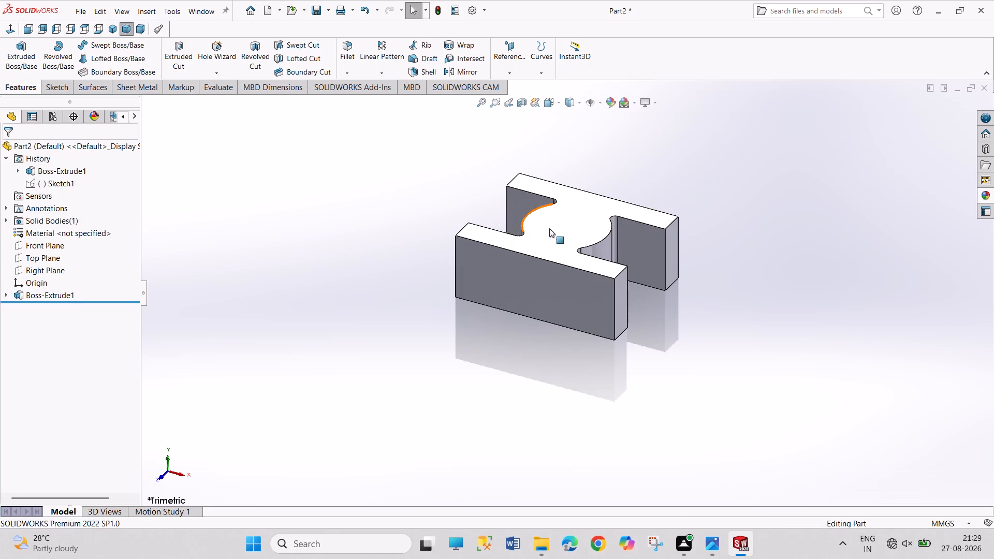
click(564, 235)
click(611, 203)
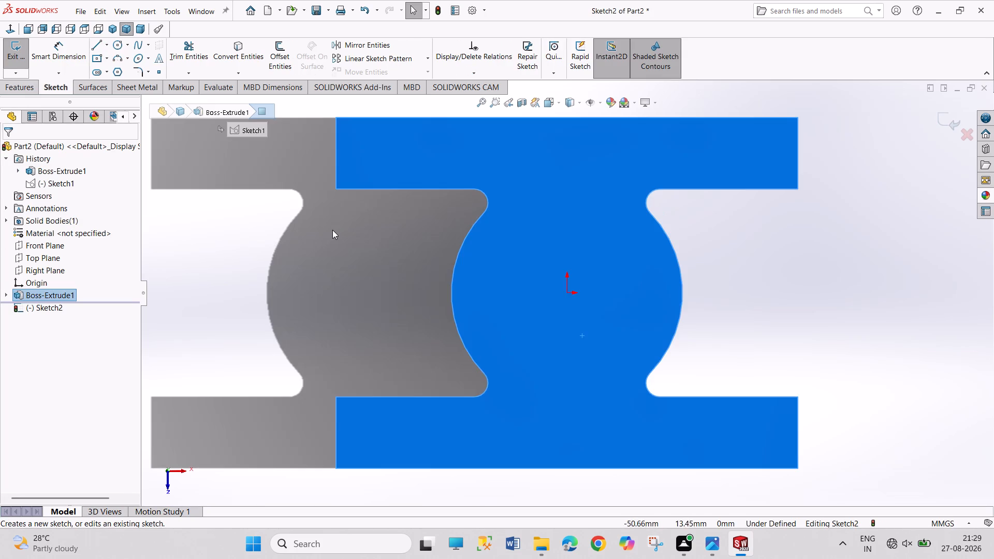
click(332, 226)
scroll(458, 248, down, 4)
scroll(458, 248, up, 6)
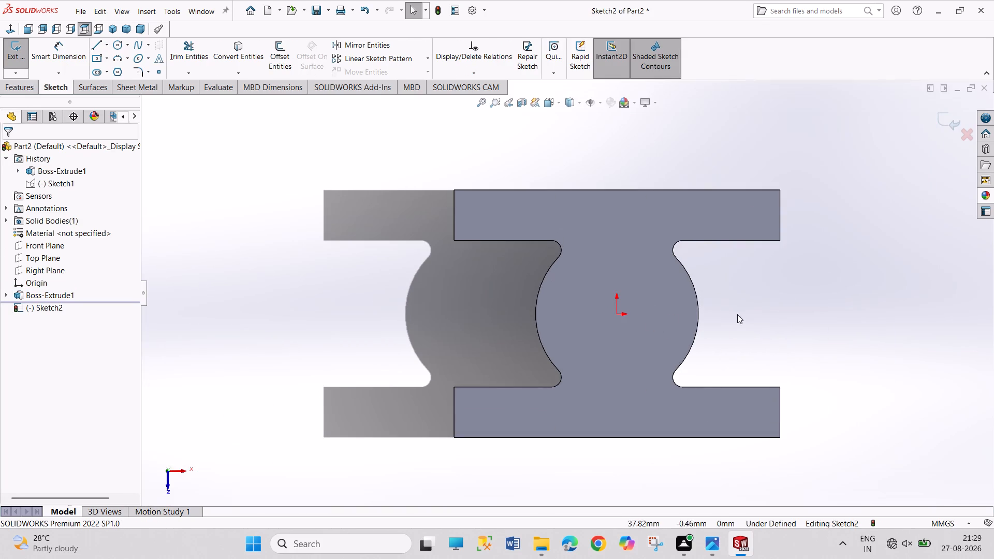
click(94, 58)
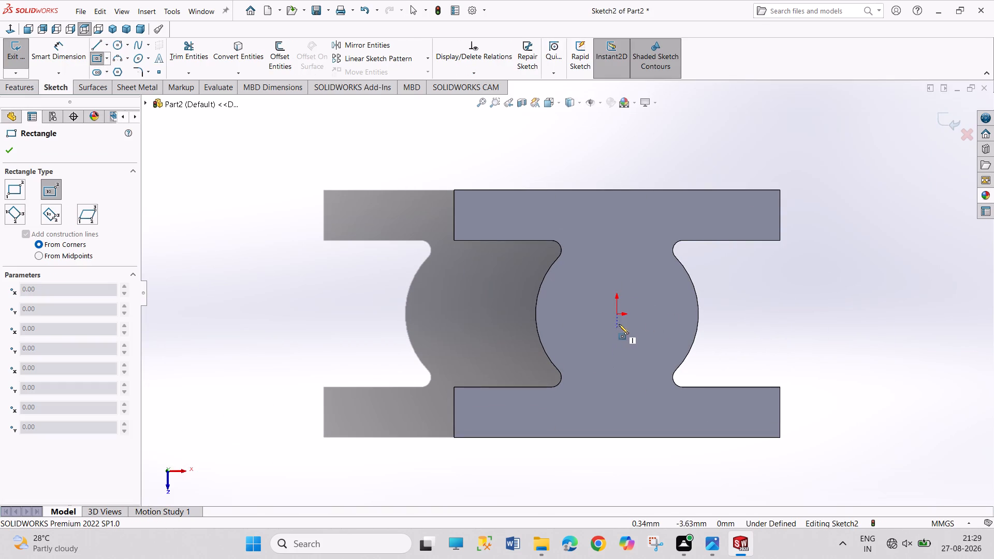
drag(617, 314, 619, 318)
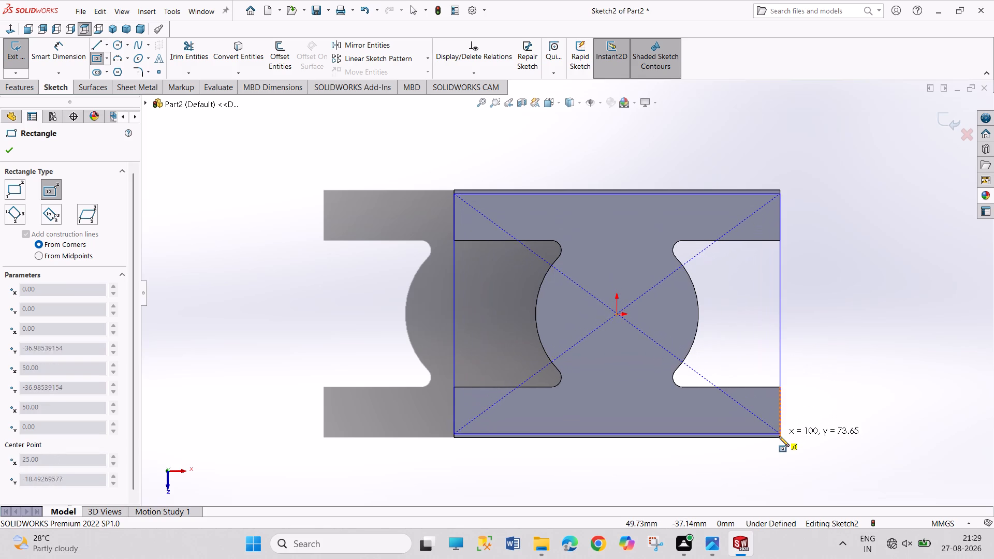
click(778, 437)
right_click(830, 354)
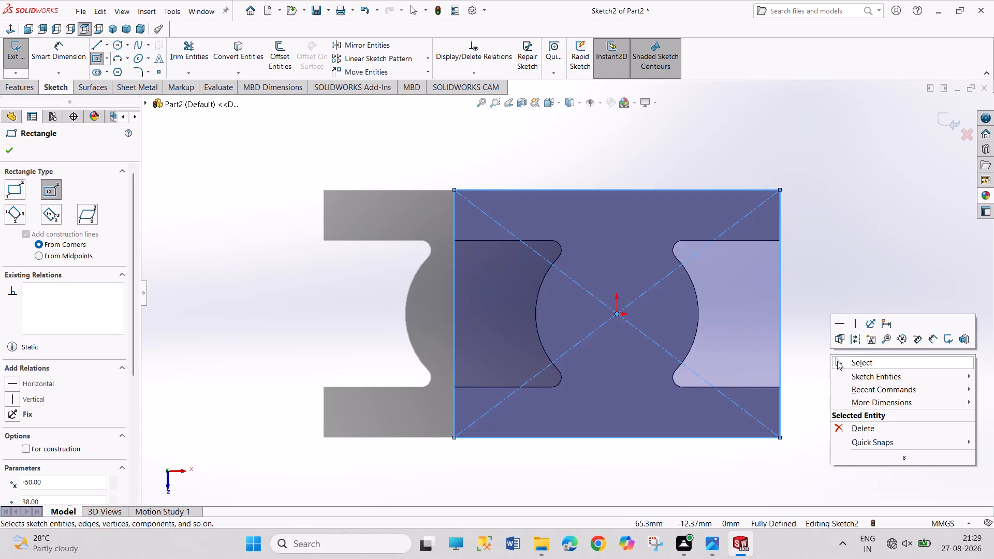
click(843, 360)
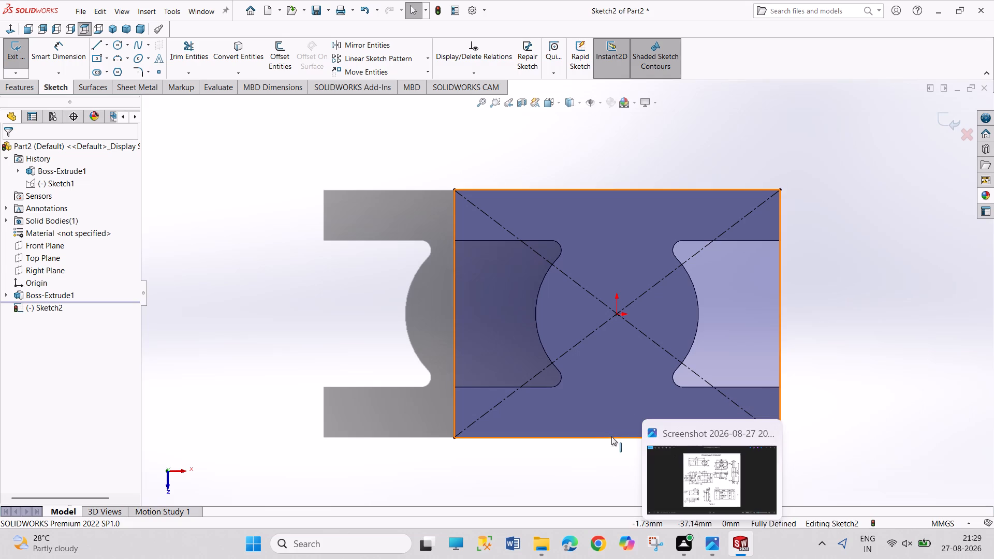
Extrude the rectangle as a Blind boss 3 mm deep, merged with the block.
click(13, 53)
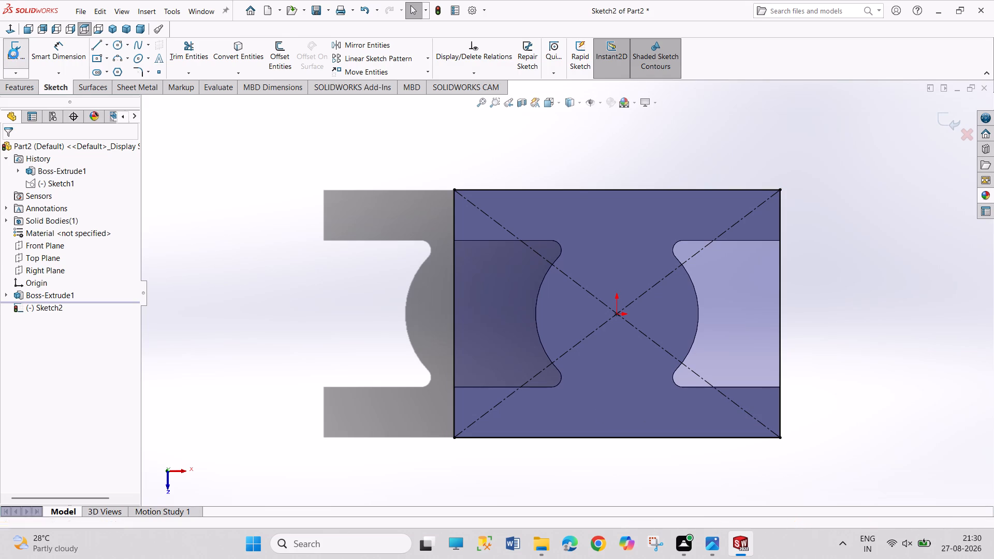
click(23, 54)
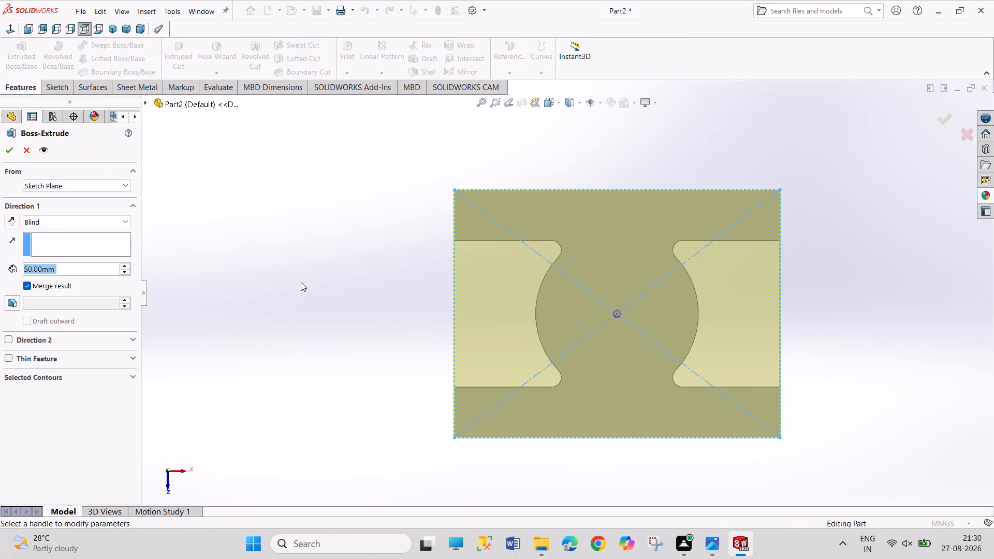
key(3)
key(Return)
click(11, 150)
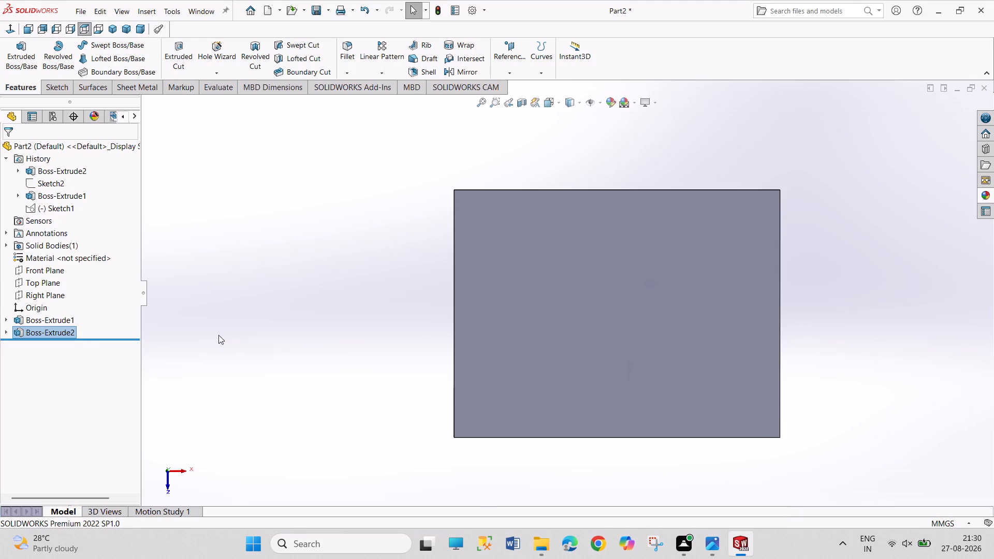
Edit the rectangular plate's extrusion and set its depth to 4 mm.
double_click(26, 319)
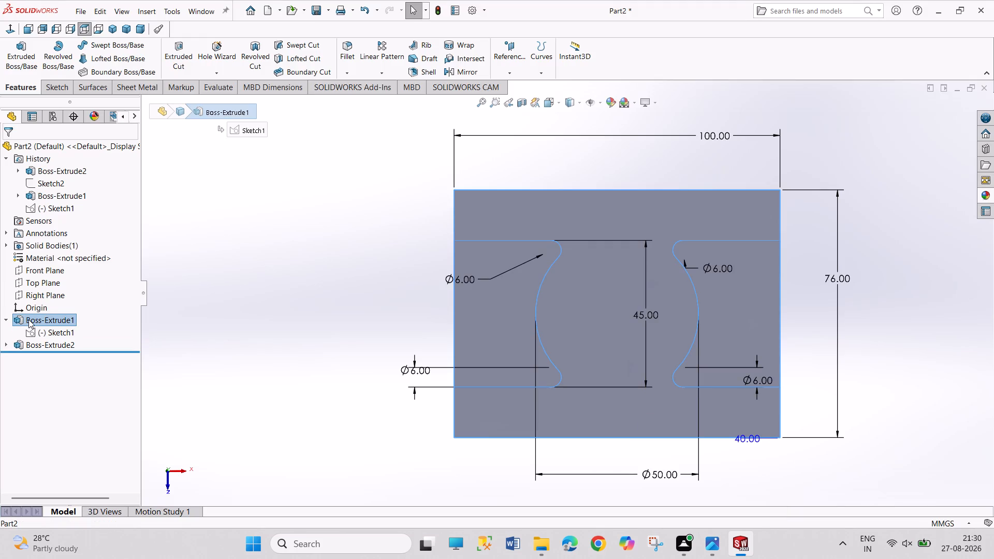
double_click(28, 319)
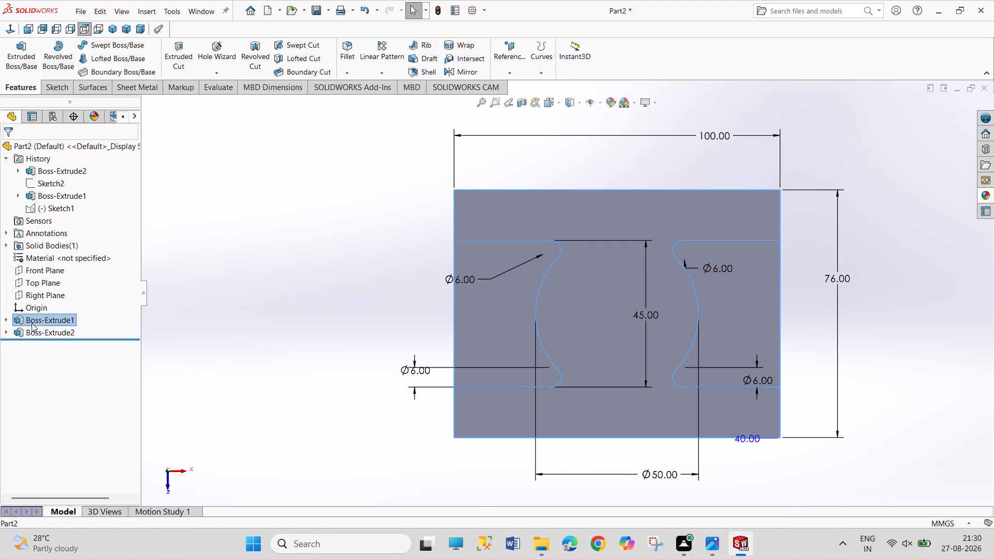
double_click(26, 331)
right_click(26, 331)
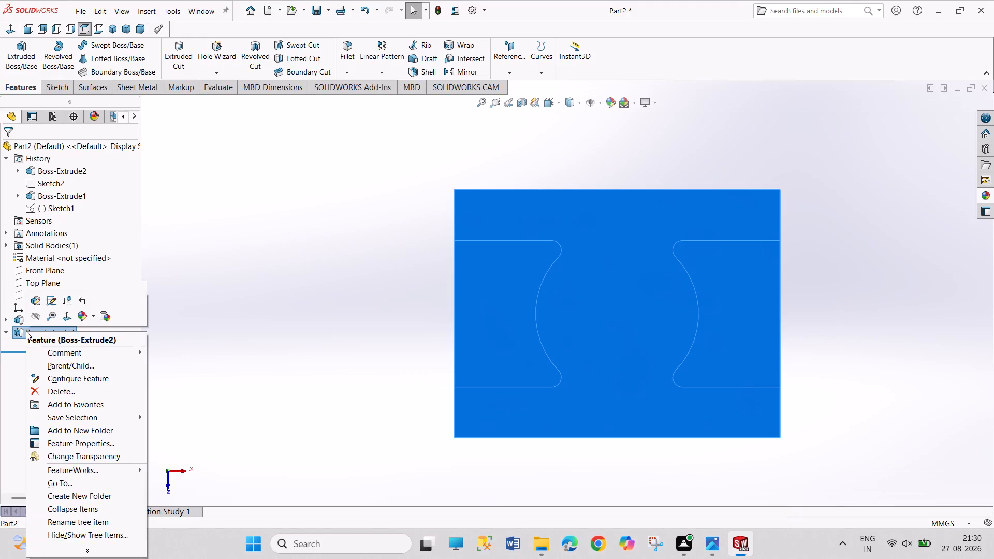
click(38, 300)
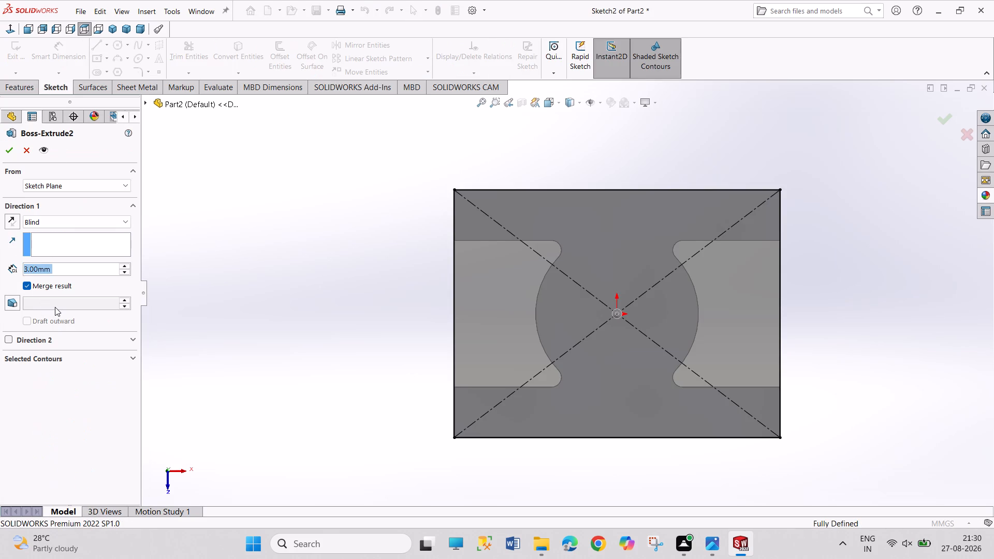
key(4)
key(Return)
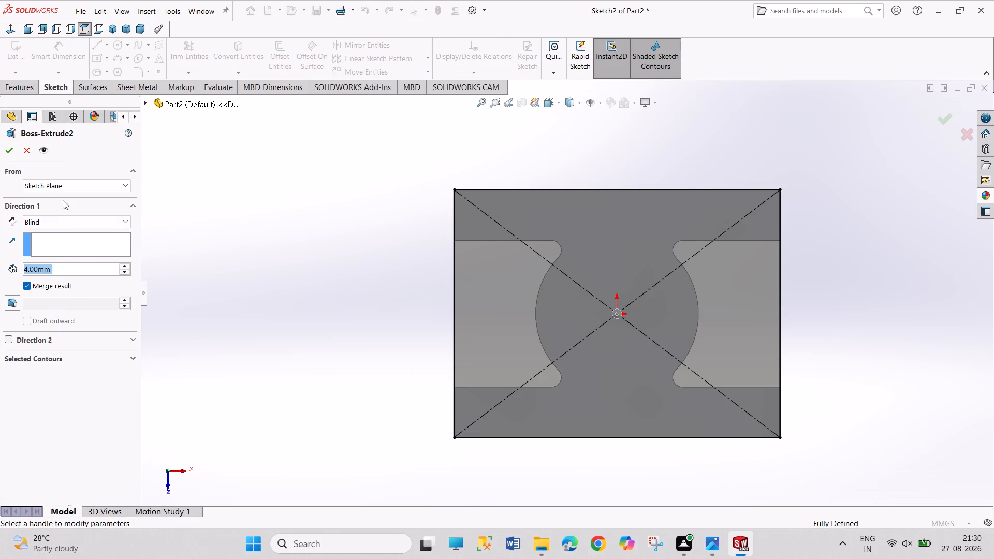
click(9, 151)
drag(263, 264, 328, 326)
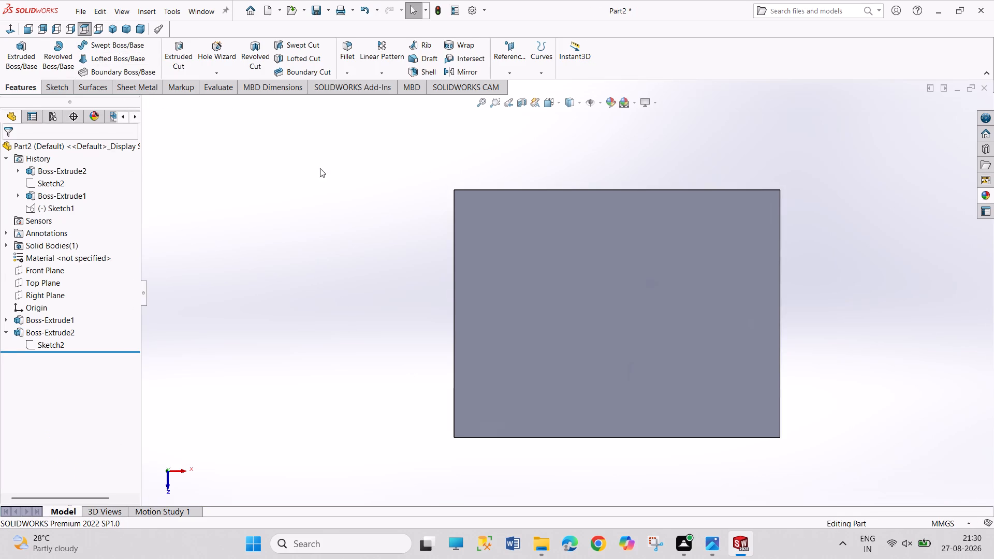
On the plate's top face, sketch two horizontal lines about 118 mm and 120 mm long, crossing it near the upper and lower edges.
click(505, 242)
click(545, 213)
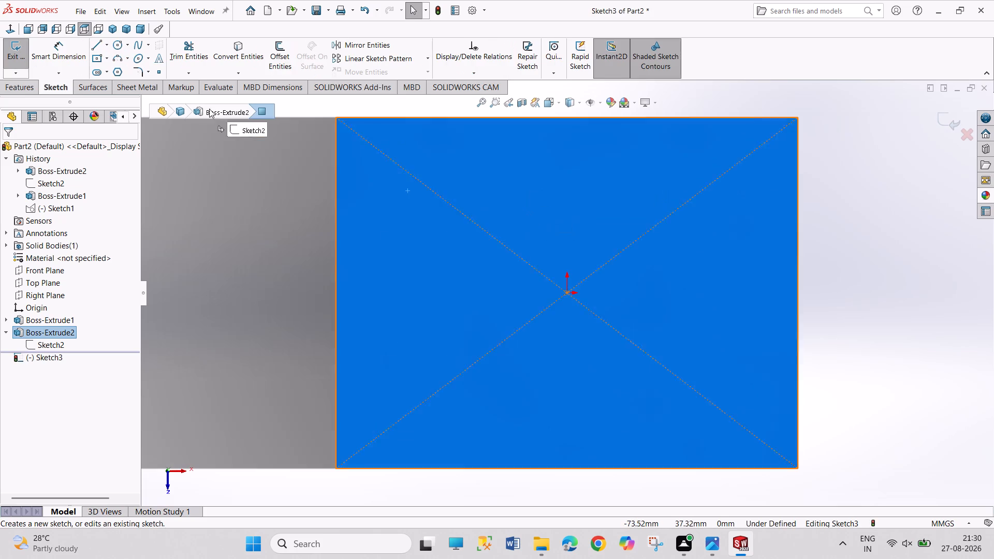
click(95, 47)
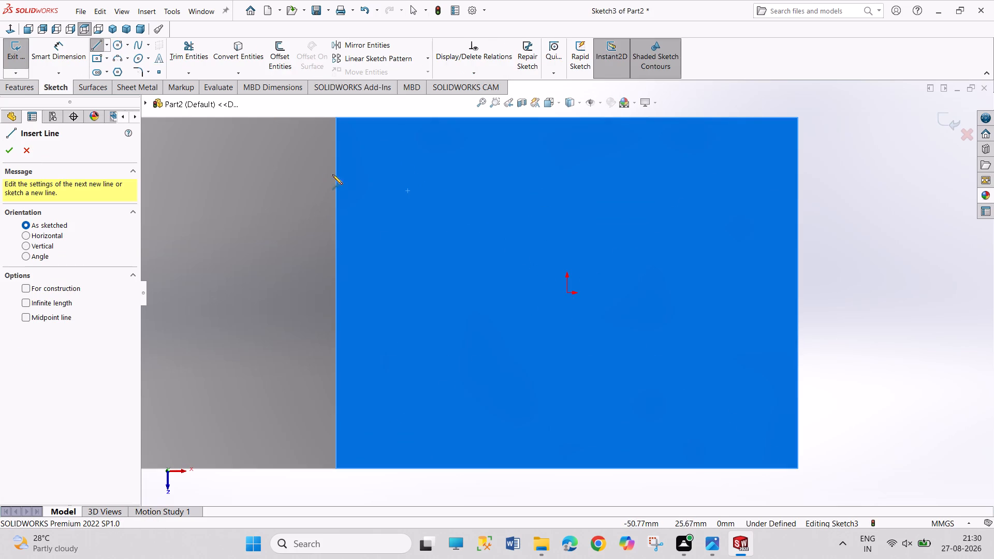
click(298, 170)
click(842, 168)
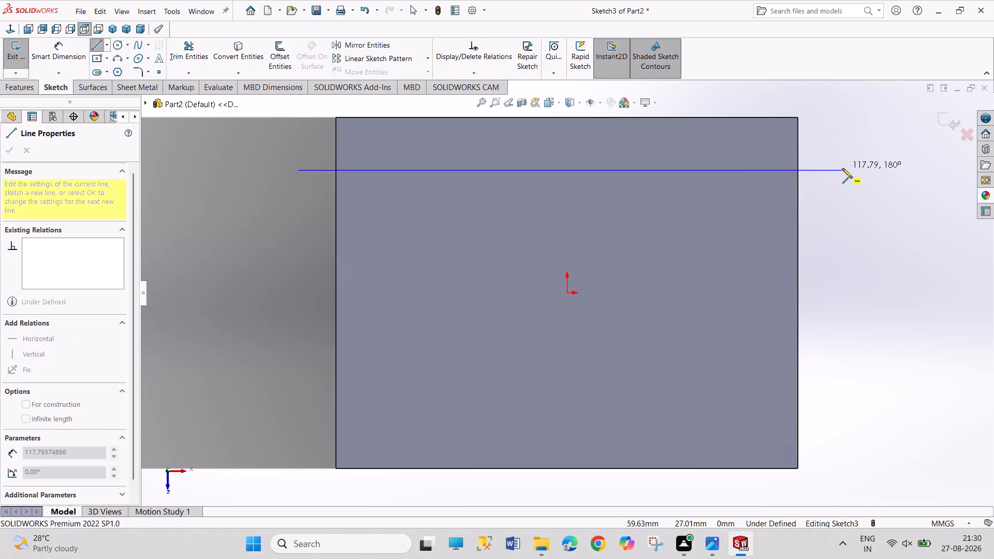
right_click(845, 148)
click(855, 155)
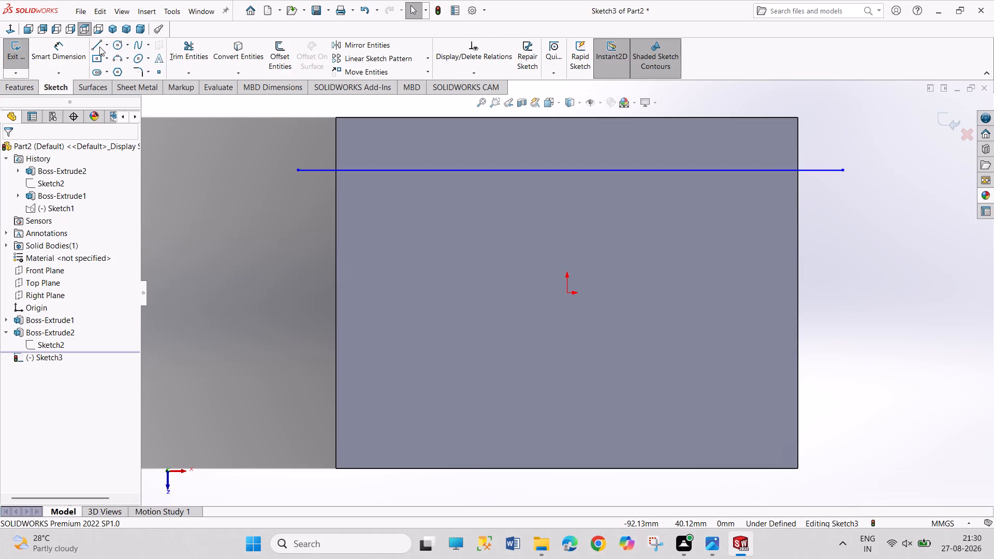
click(99, 47)
click(286, 408)
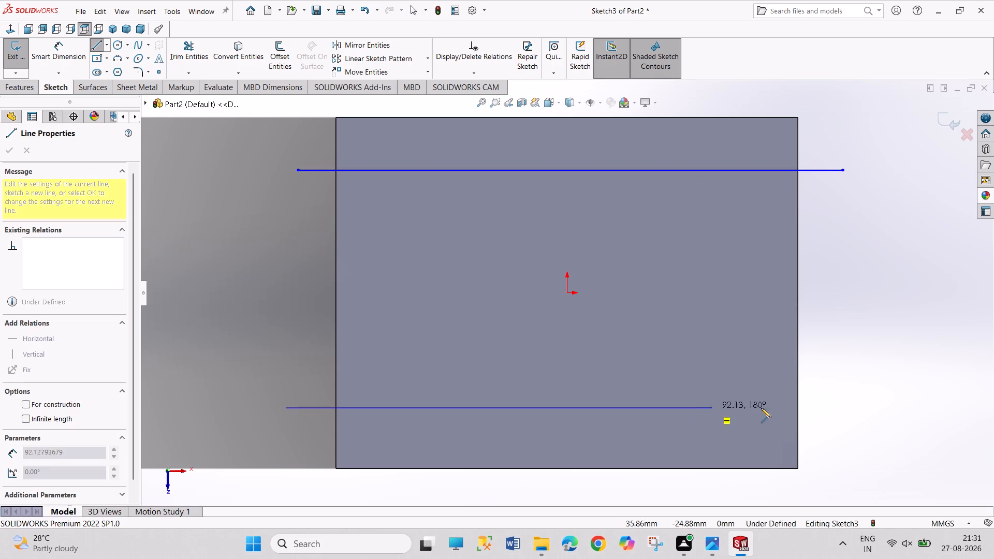
drag(841, 407, 843, 399)
right_click(848, 355)
click(856, 363)
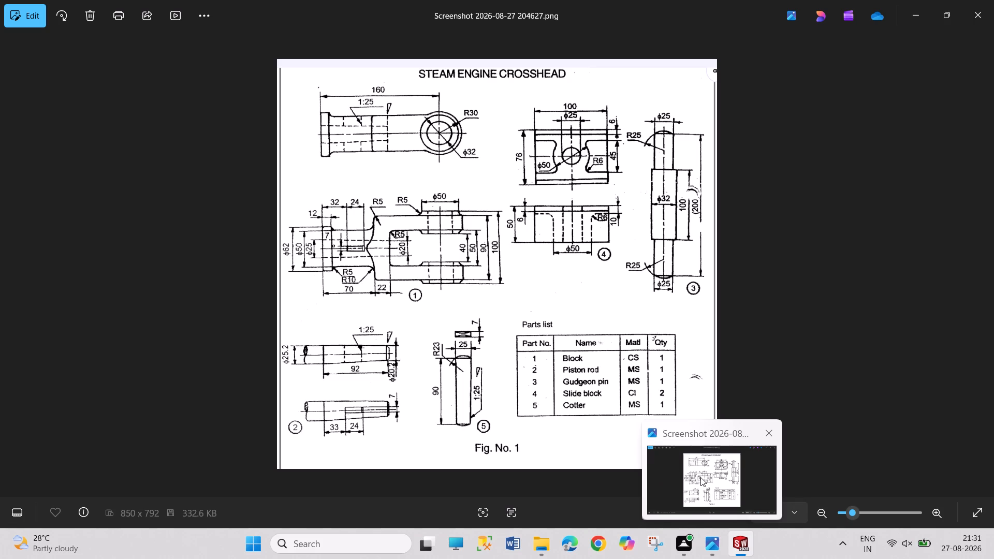
Dimension the lower line 6 mm from the plate's lower edge and the upper line 6 mm from its upper edge.
right_drag(849, 484, 842, 401)
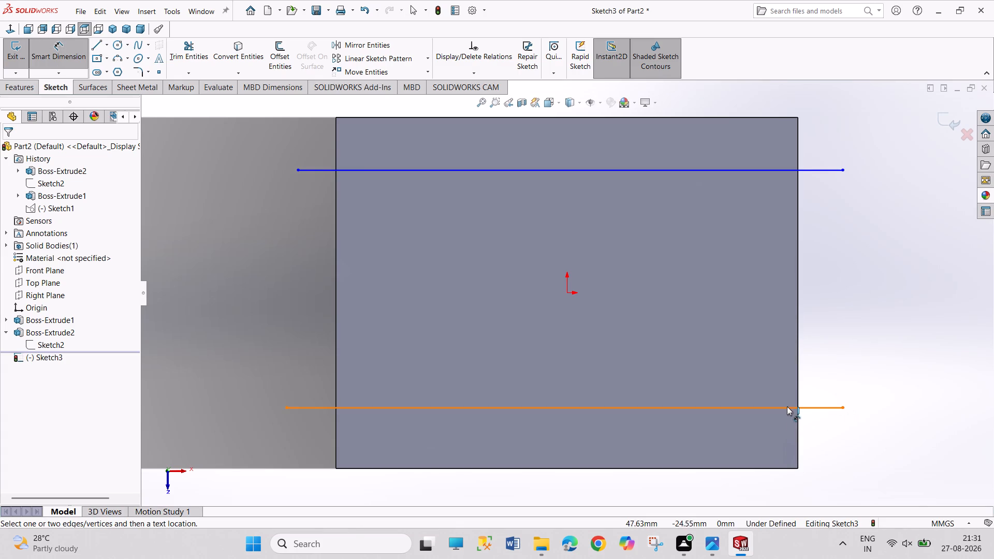
click(787, 406)
click(781, 468)
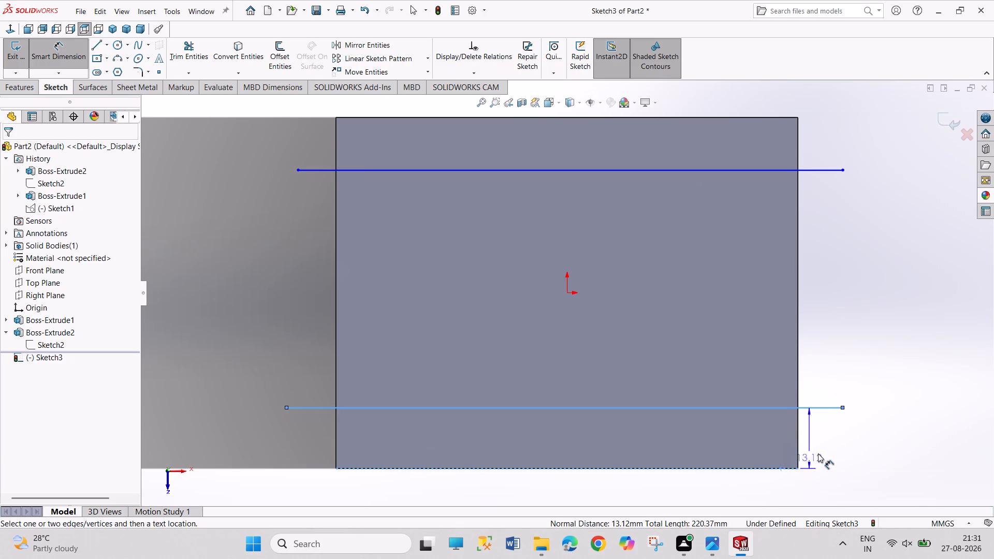
click(830, 449)
key(6)
key(Return)
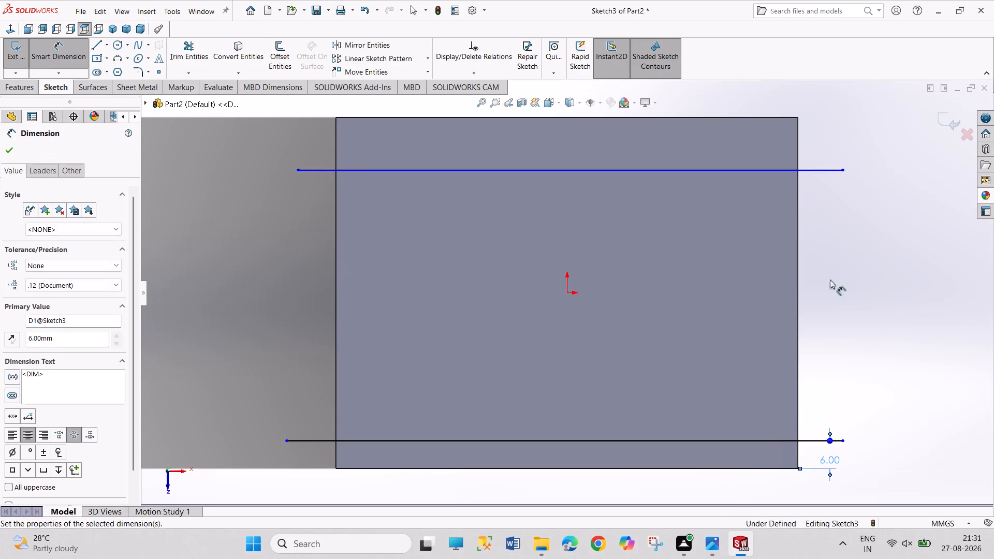
click(770, 170)
click(764, 116)
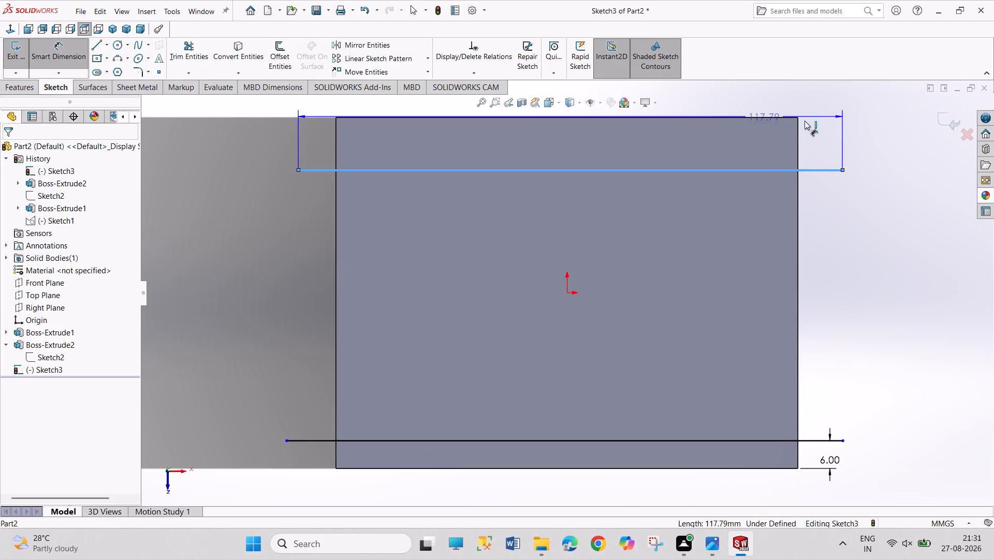
click(835, 129)
key(6)
key(Return)
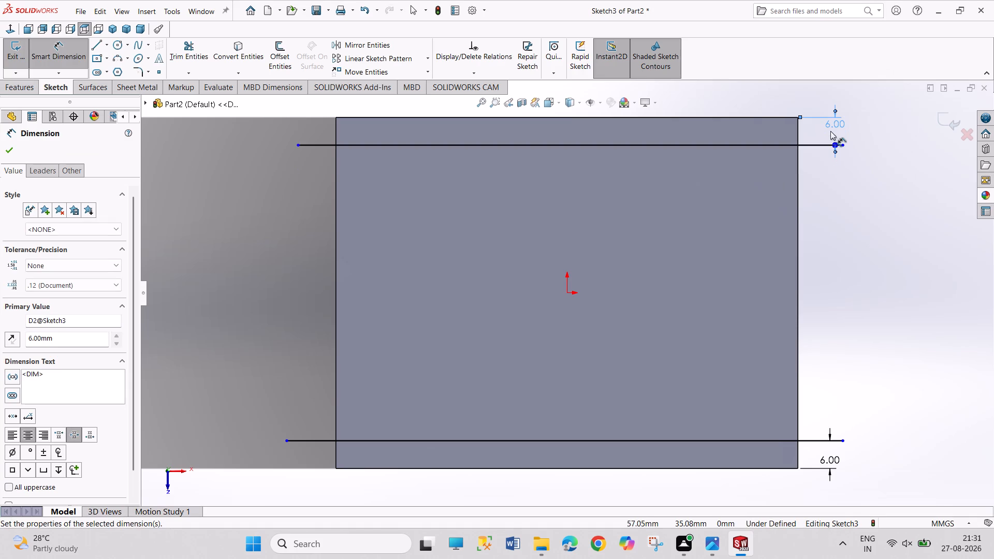
right_click(843, 262)
click(850, 292)
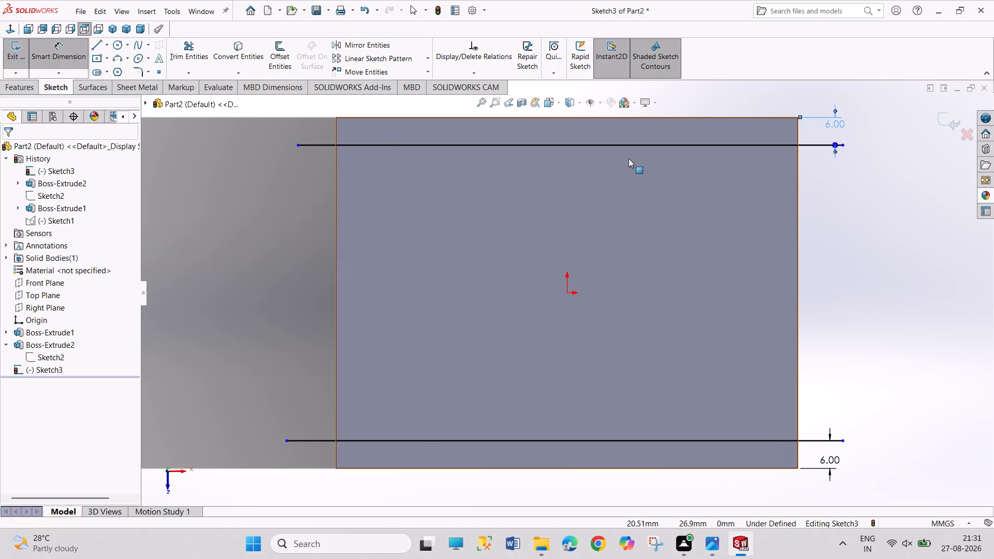
Convert the four outer edges of the plate's top face into sketch lines.
click(246, 62)
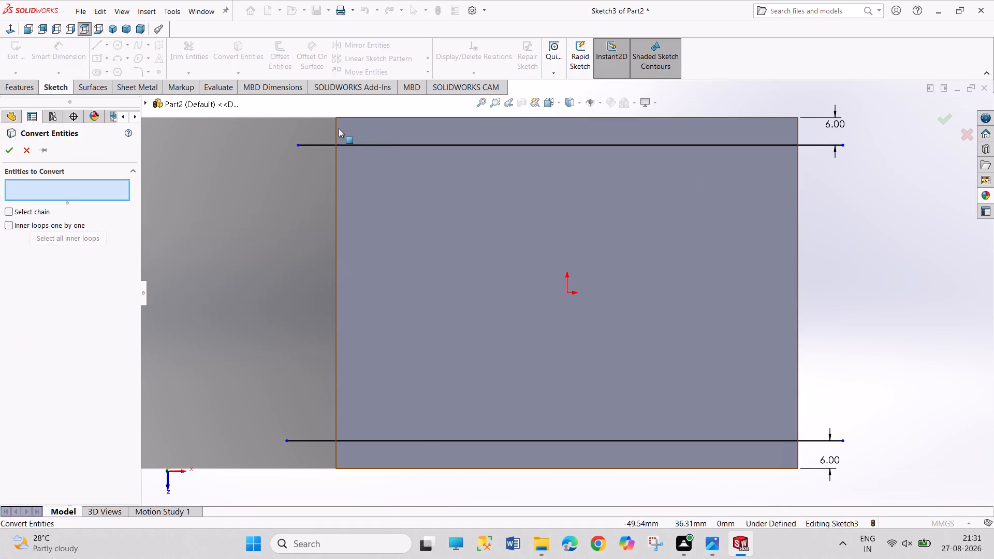
click(335, 130)
drag(379, 116, 386, 119)
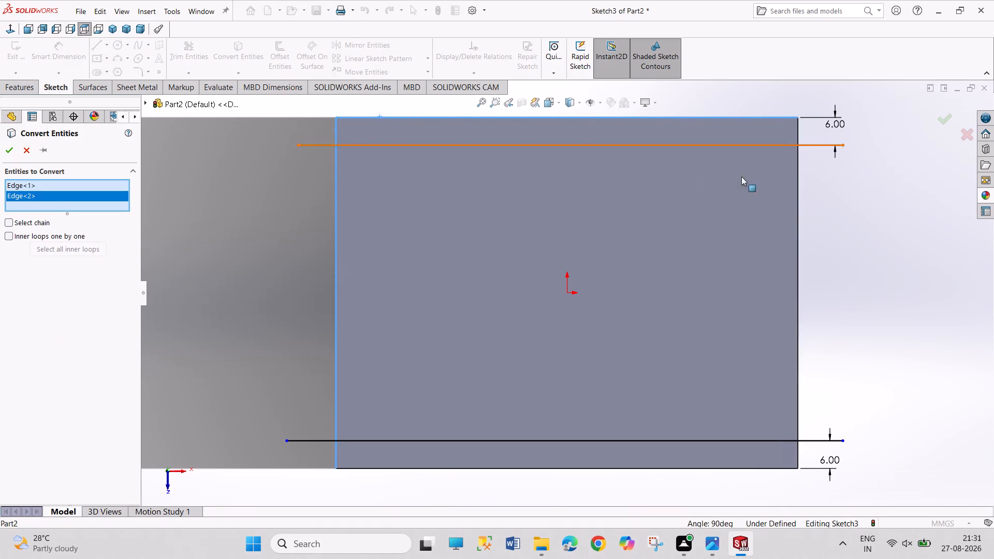
click(797, 220)
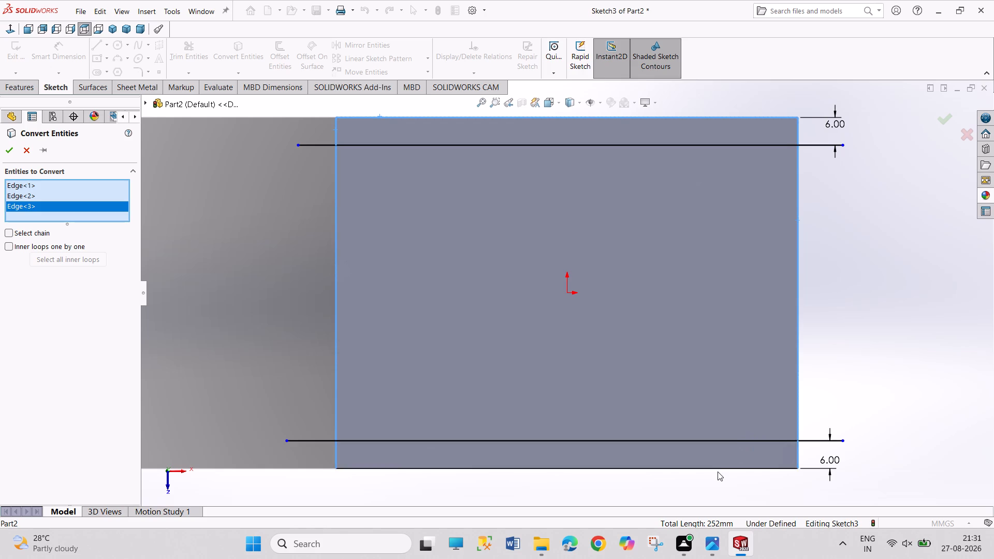
click(718, 468)
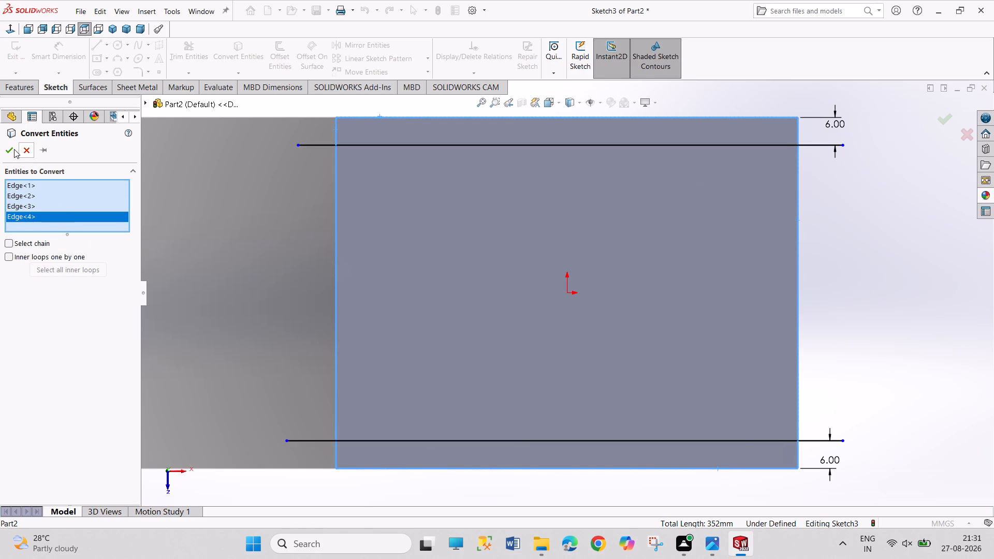
click(14, 149)
Trim the line overhangs and the side edges between the two lines, leaving two closed 6 mm edge strips, and finish the sketch.
click(170, 54)
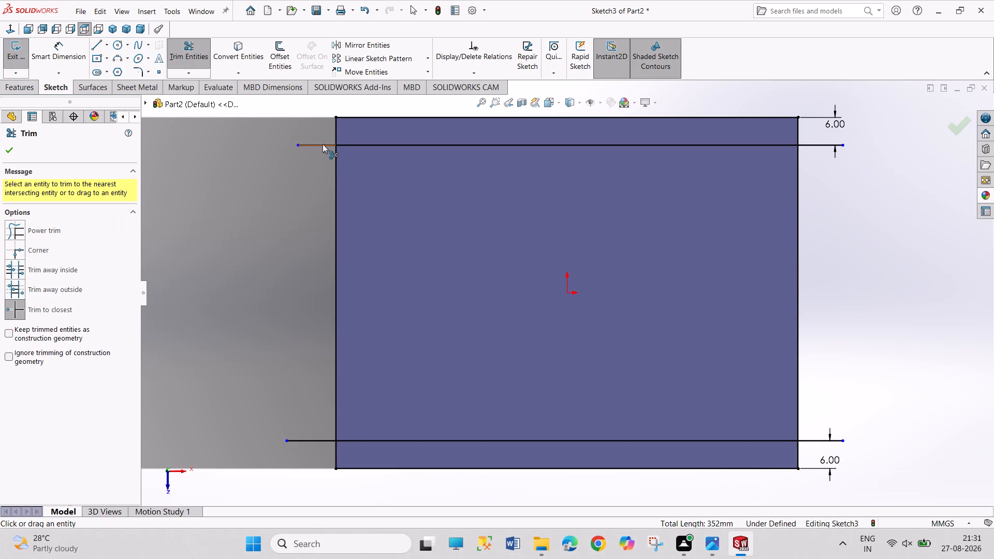
click(323, 144)
click(809, 144)
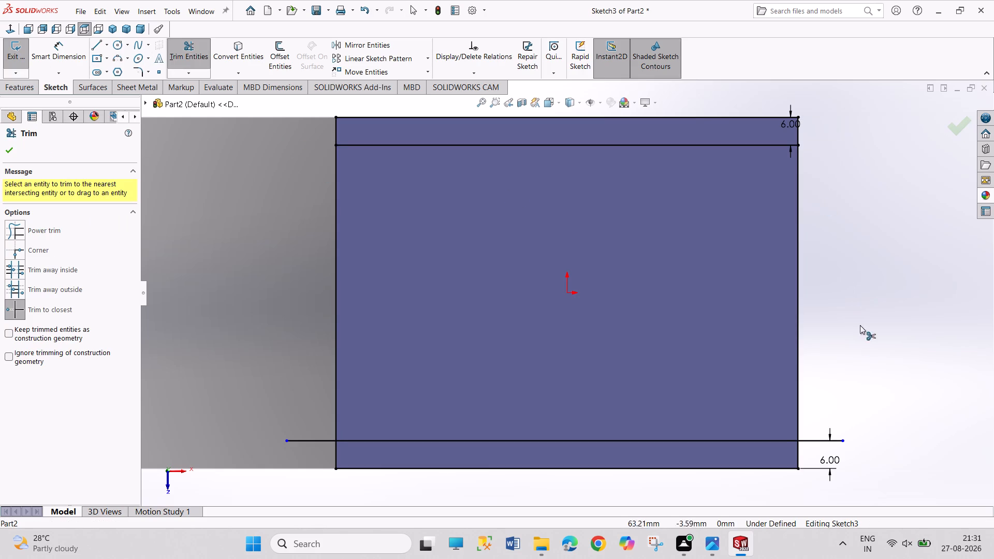
click(827, 440)
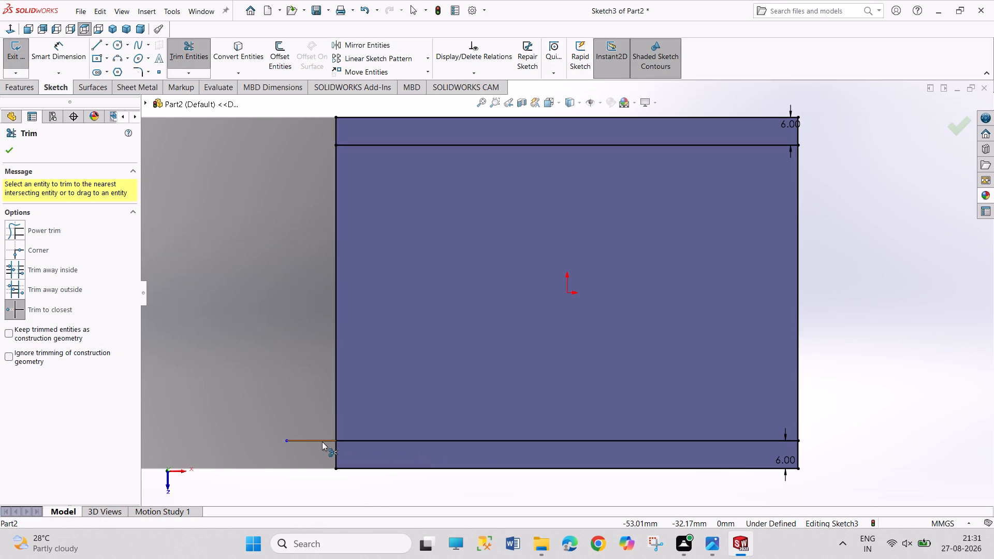
click(322, 442)
click(333, 392)
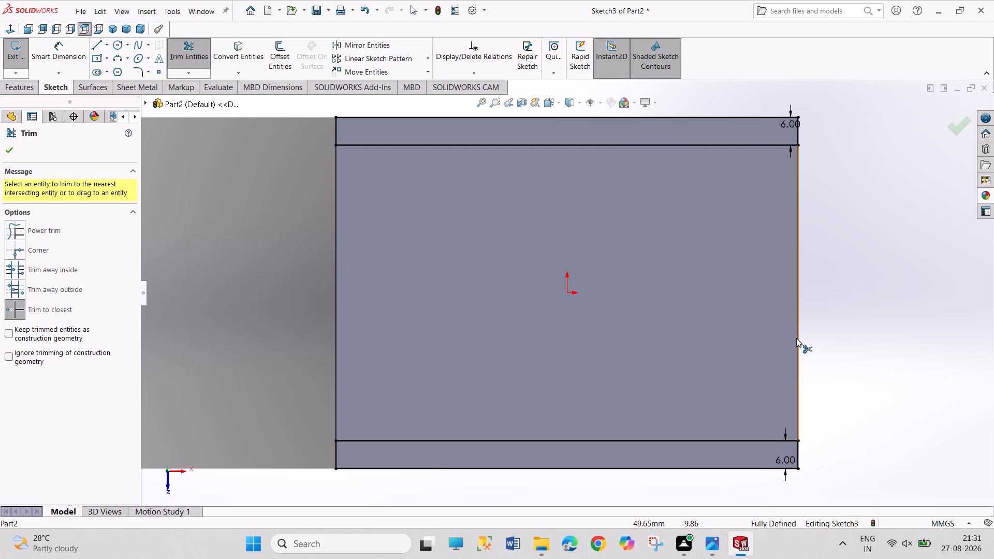
click(797, 338)
right_click(839, 316)
click(840, 346)
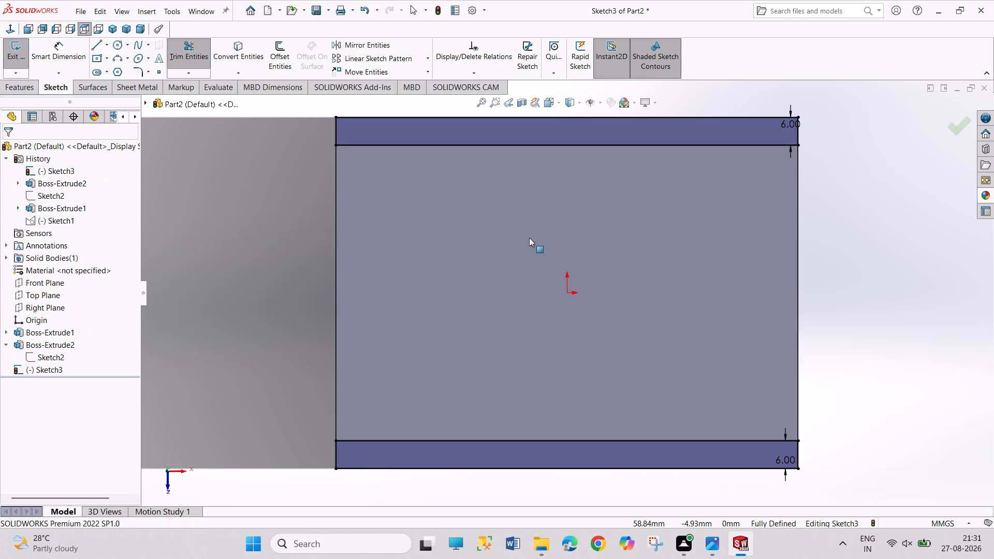
click(20, 58)
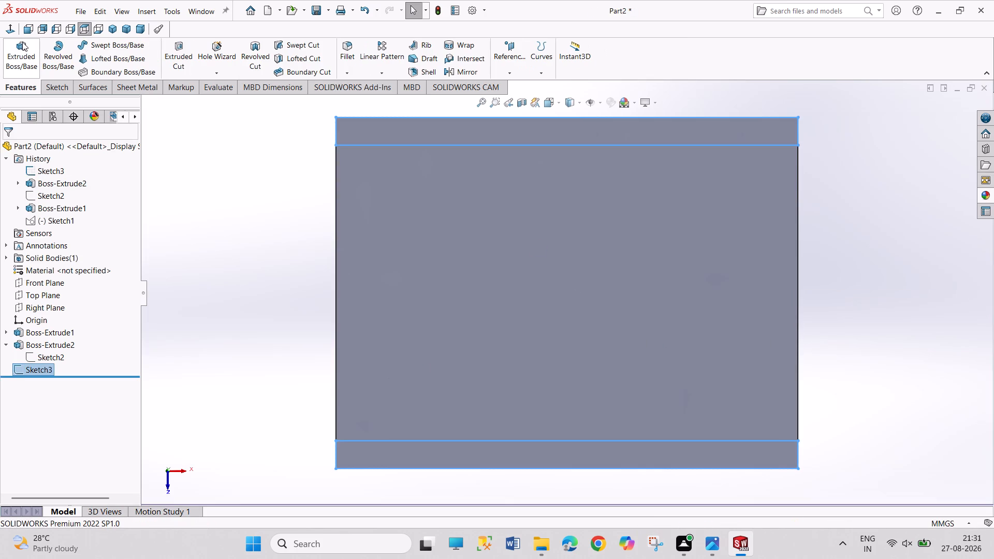
Extrude both edge strips as a Blind boss 6 mm deep, merged with the slide block.
click(19, 51)
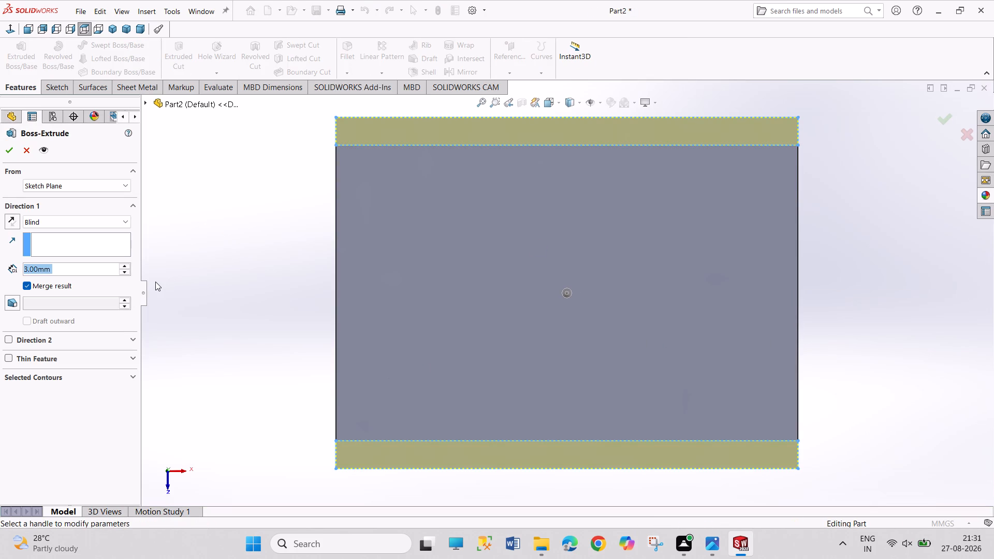
key(6)
key(Return)
click(15, 151)
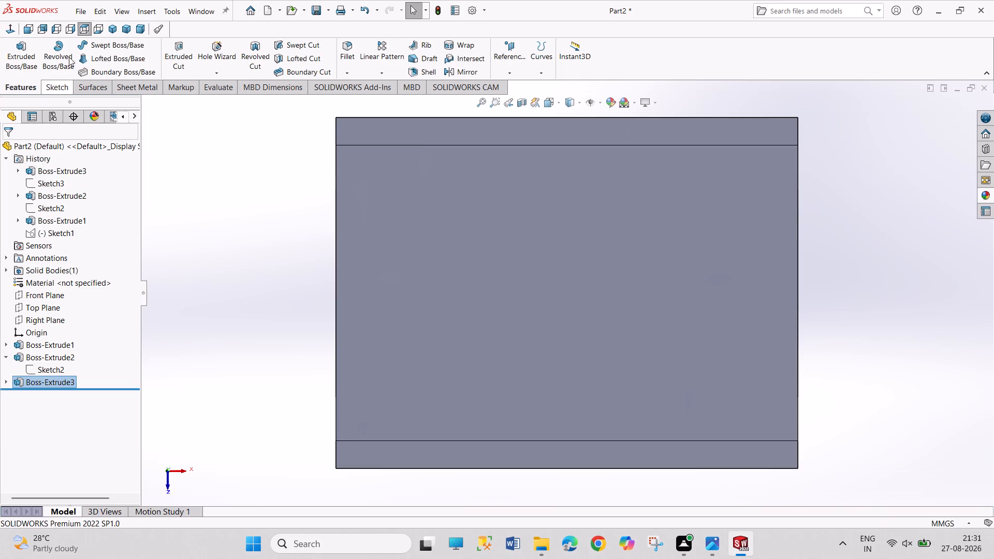
Examine the slide block's underside and compare it with the part and assembly drawings in the image viewer, returning to SOLIDWORKS.
click(108, 28)
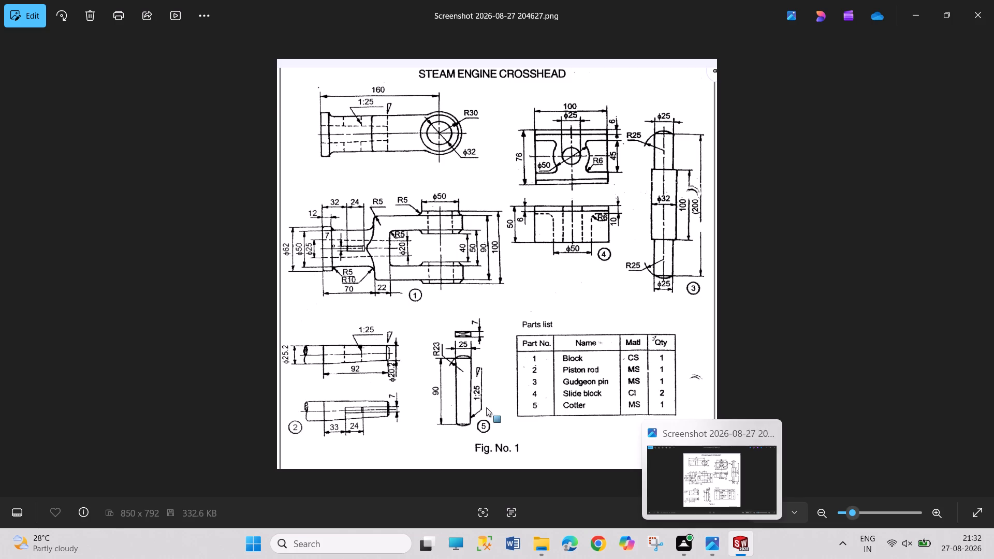
middle_drag(474, 399, 410, 299)
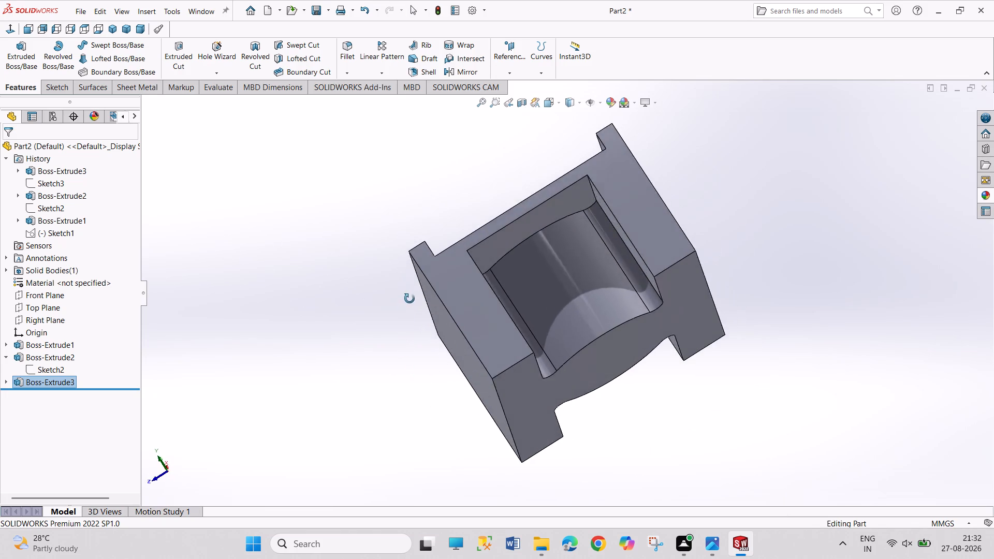
middle_drag(410, 299, 382, 339)
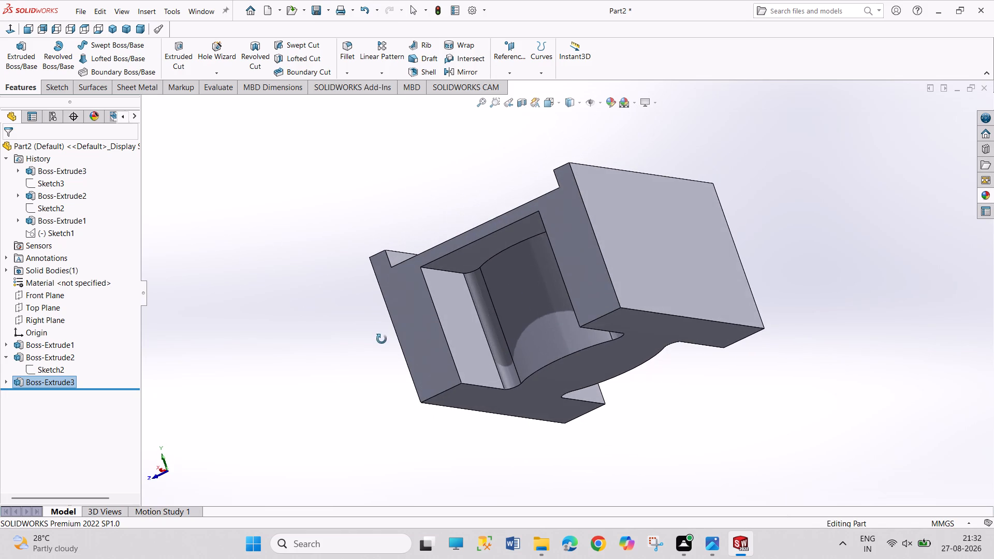
middle_drag(382, 339, 381, 340)
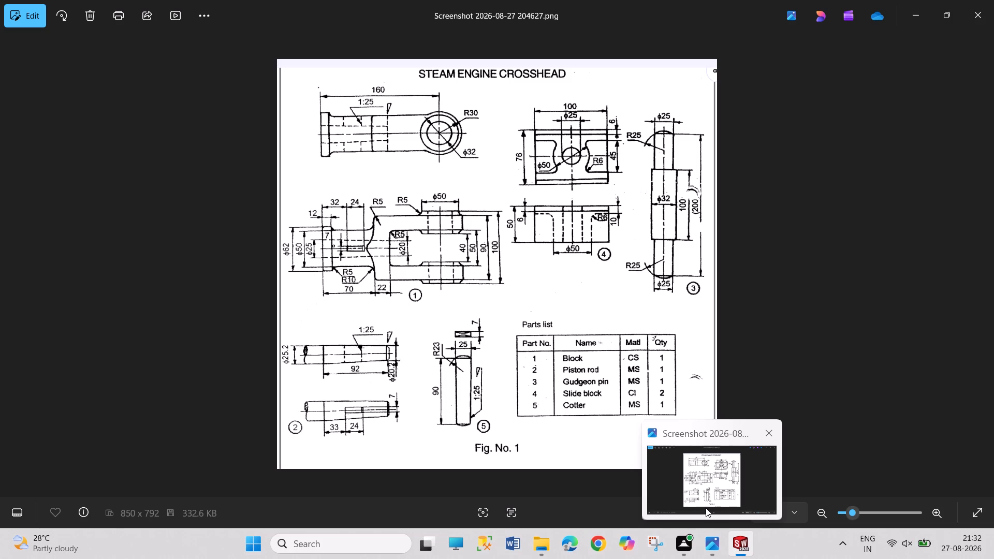
click(705, 506)
key(Right)
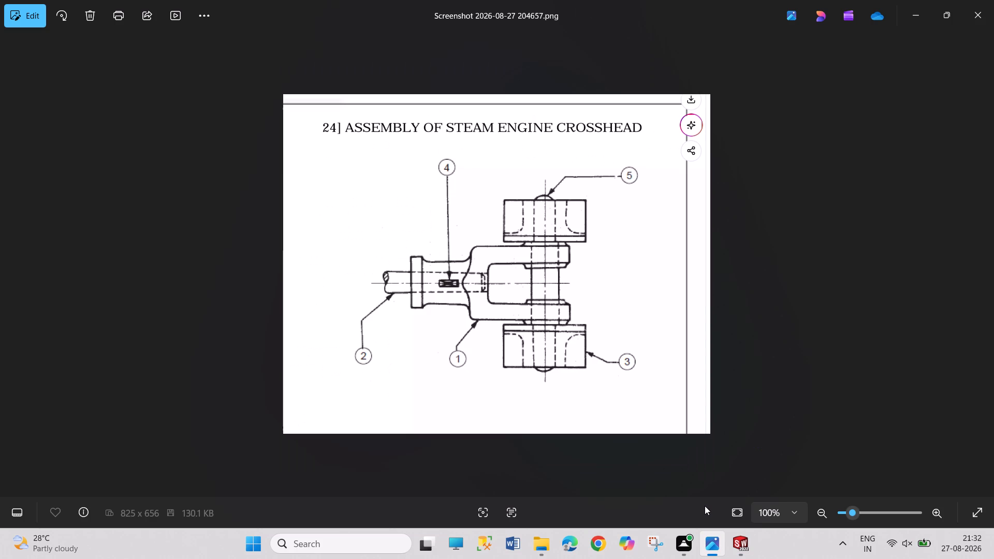
key(Left)
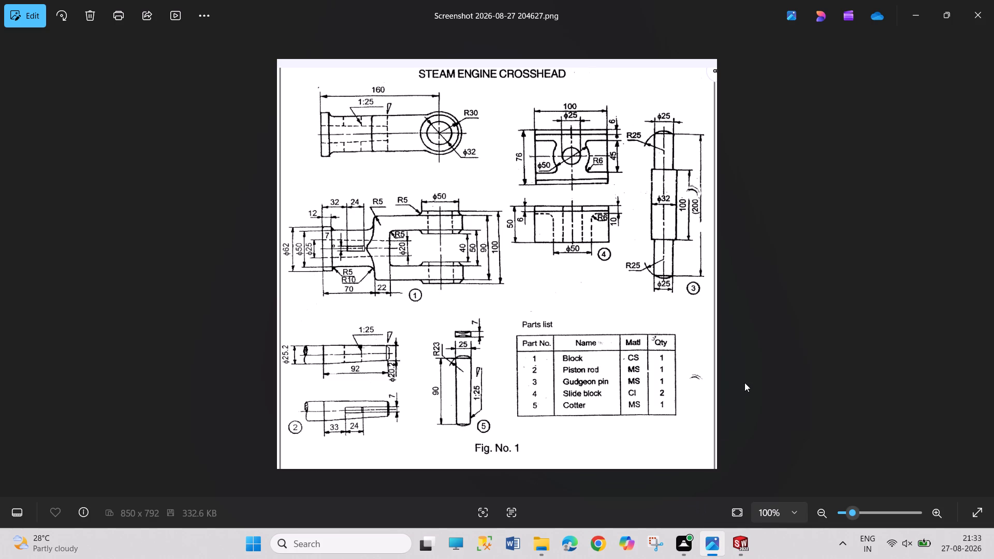
click(737, 552)
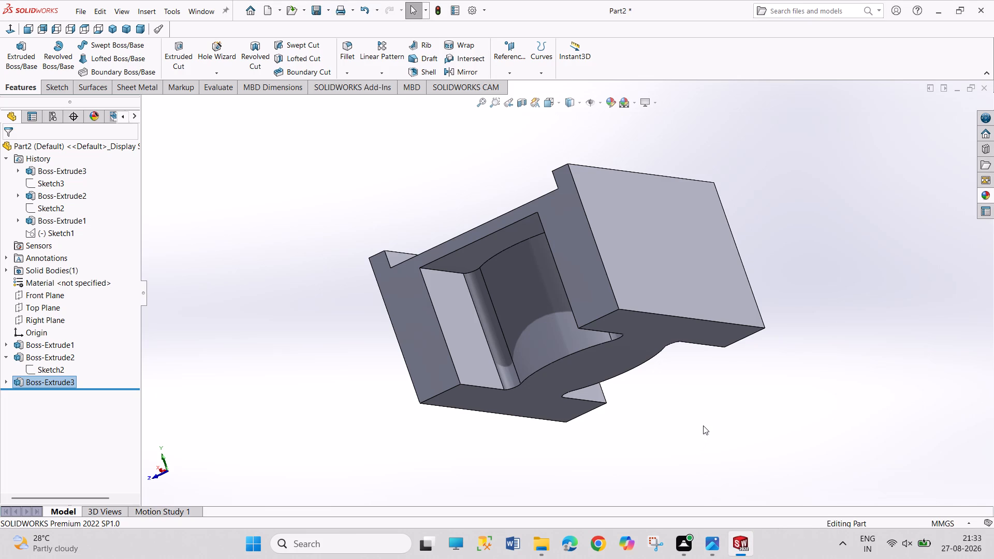
On the plate face between the strips, sketch a circle centred on the origin with a 25 mm diameter.
middle_drag(656, 375, 691, 473)
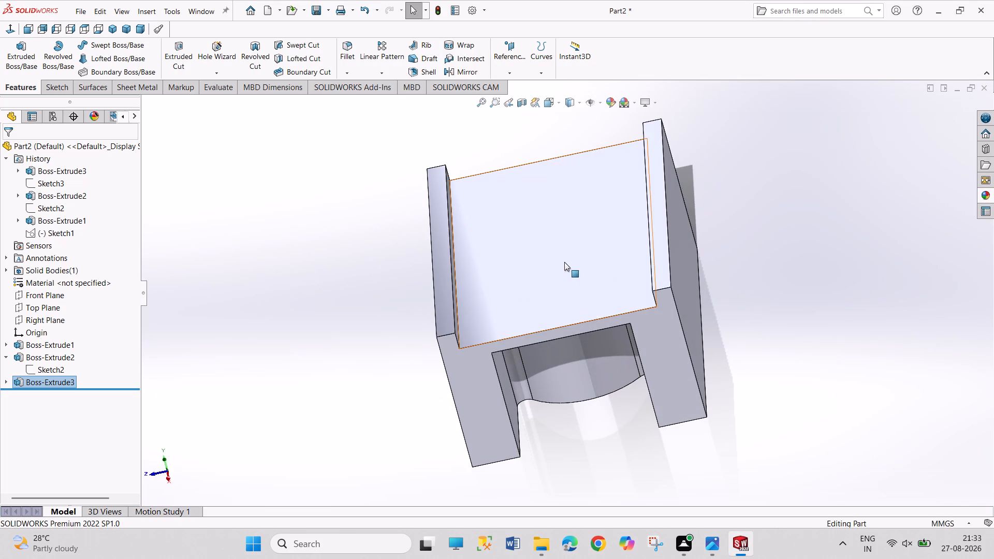
click(564, 262)
click(613, 233)
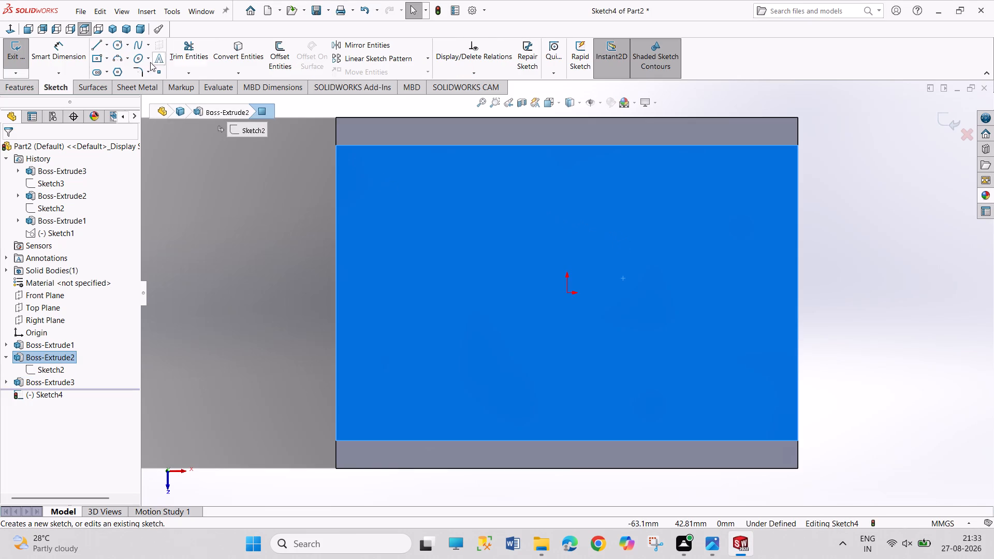
click(118, 42)
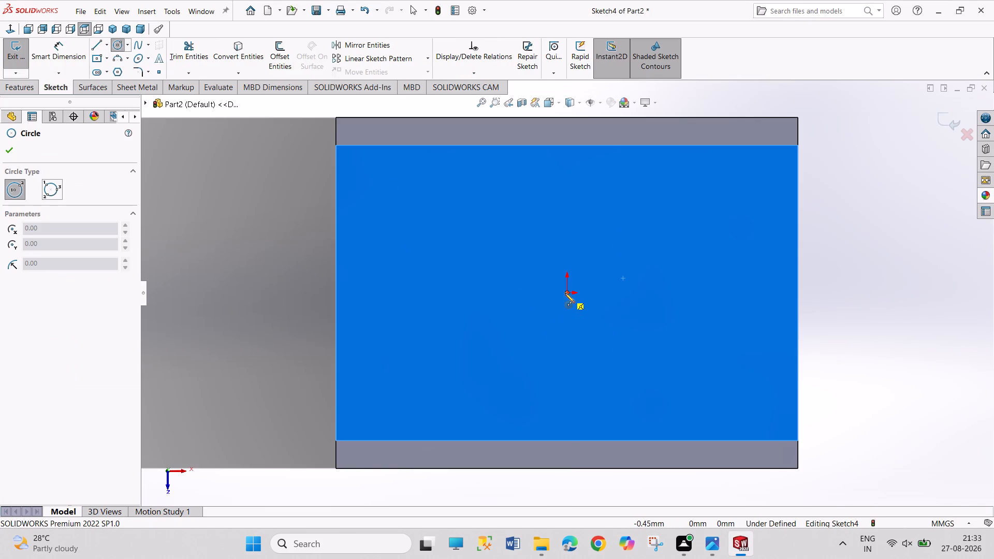
click(565, 293)
click(602, 343)
right_drag(785, 354, 777, 227)
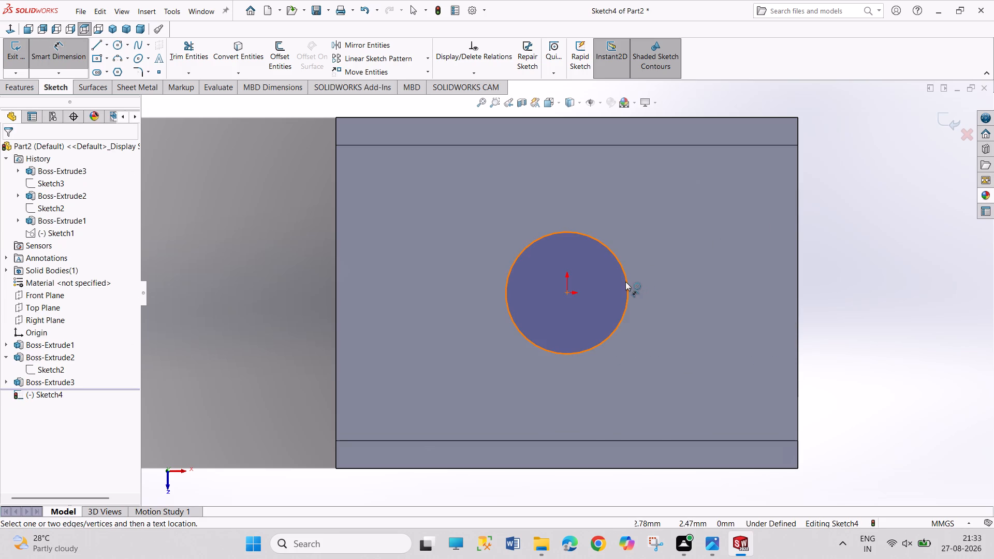
click(625, 282)
click(686, 219)
text(25)
key(Return)
right_click(869, 288)
click(879, 318)
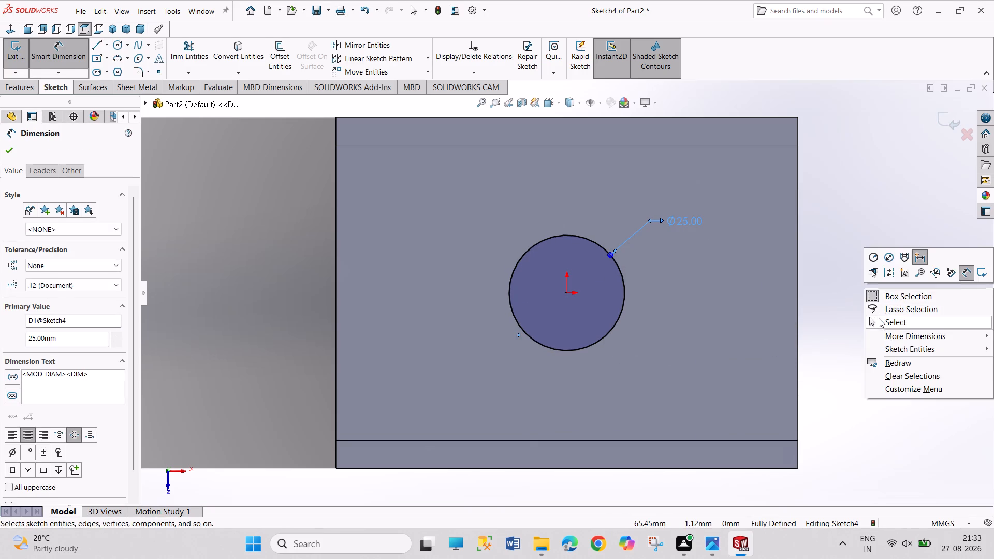
click(24, 67)
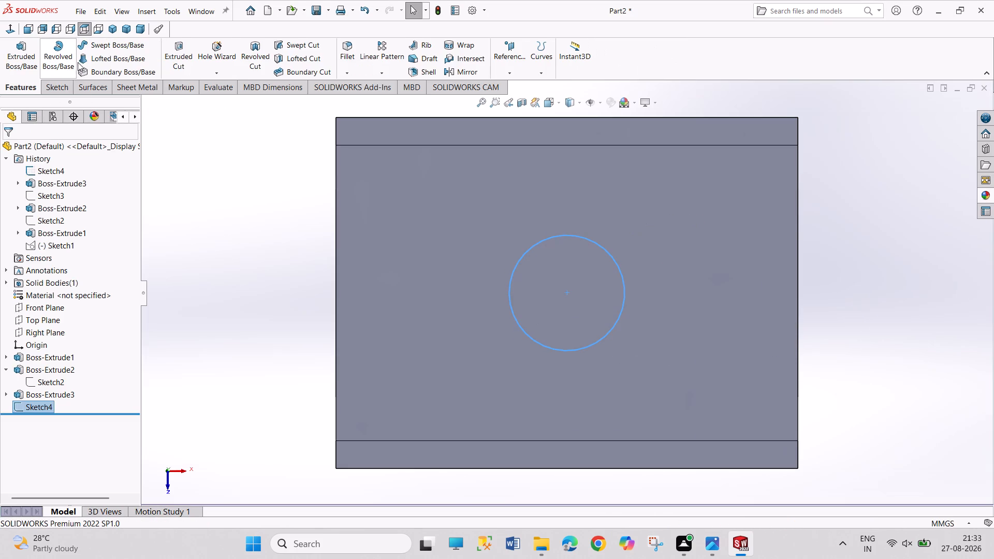
Cut the circle through the slide block with a Blind extruded cut 56 mm deep.
click(164, 52)
middle_drag(825, 263, 818, 265)
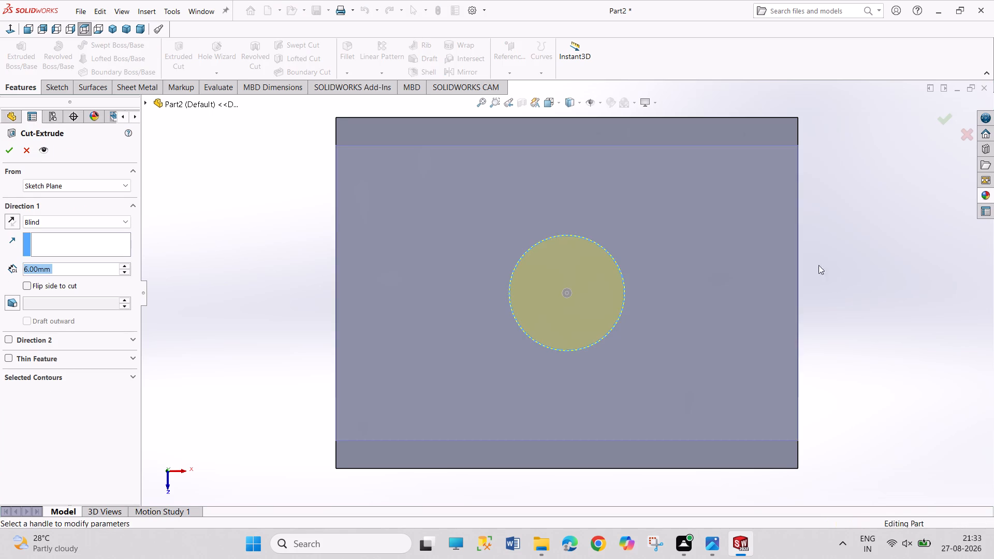
middle_drag(818, 265, 731, 269)
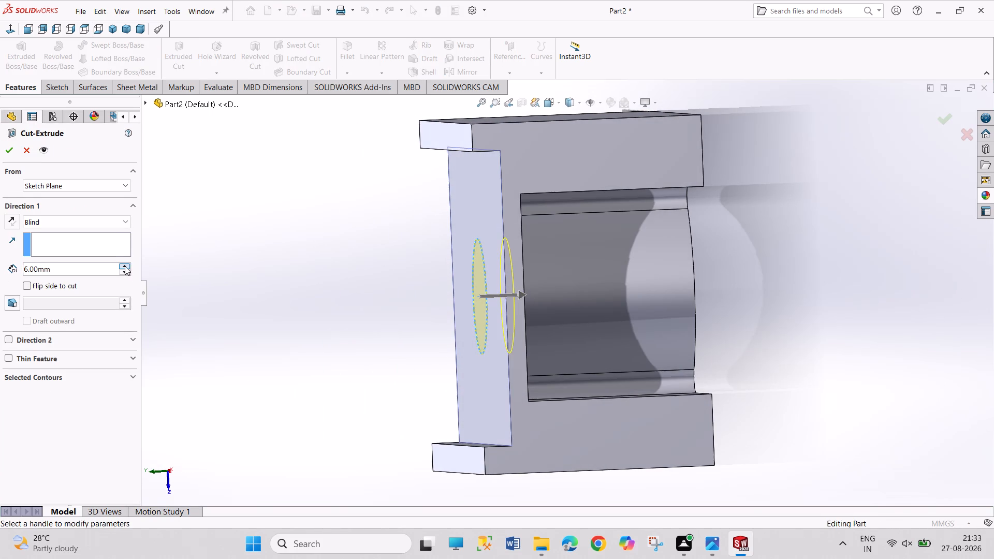
triple_click(125, 266)
click(125, 266)
click(124, 266)
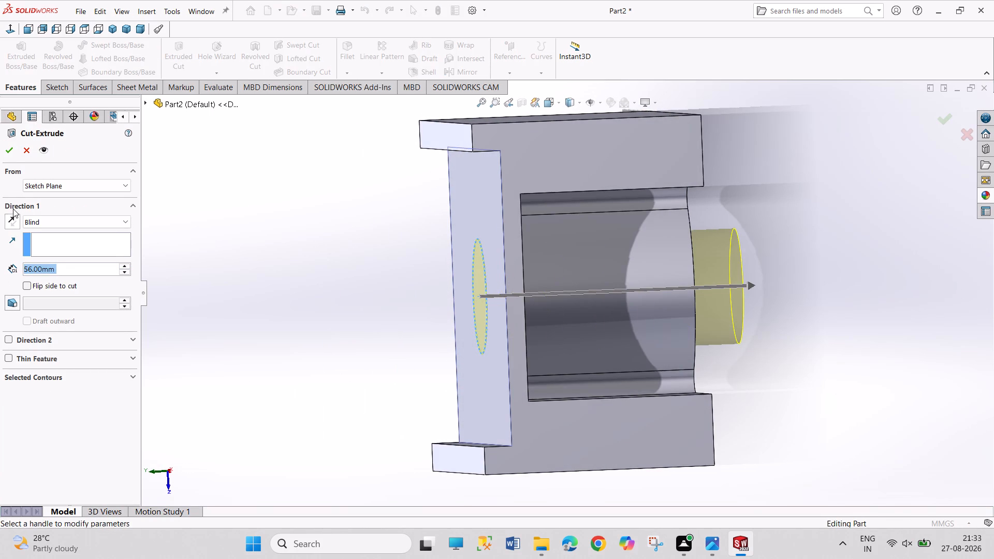
click(12, 149)
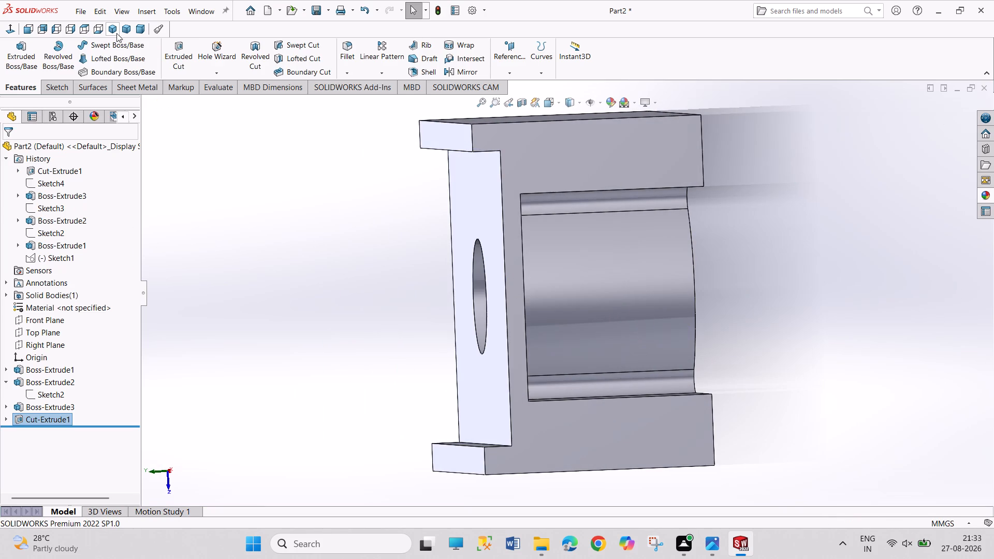
Inspect the slide block and its central hole from several angles against the reference drawing.
click(113, 33)
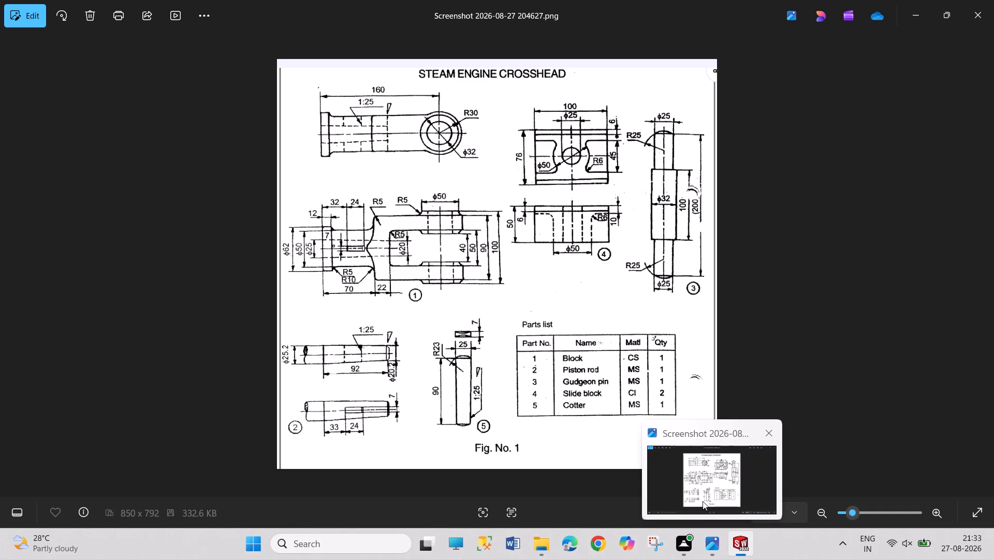
middle_drag(843, 371, 685, 136)
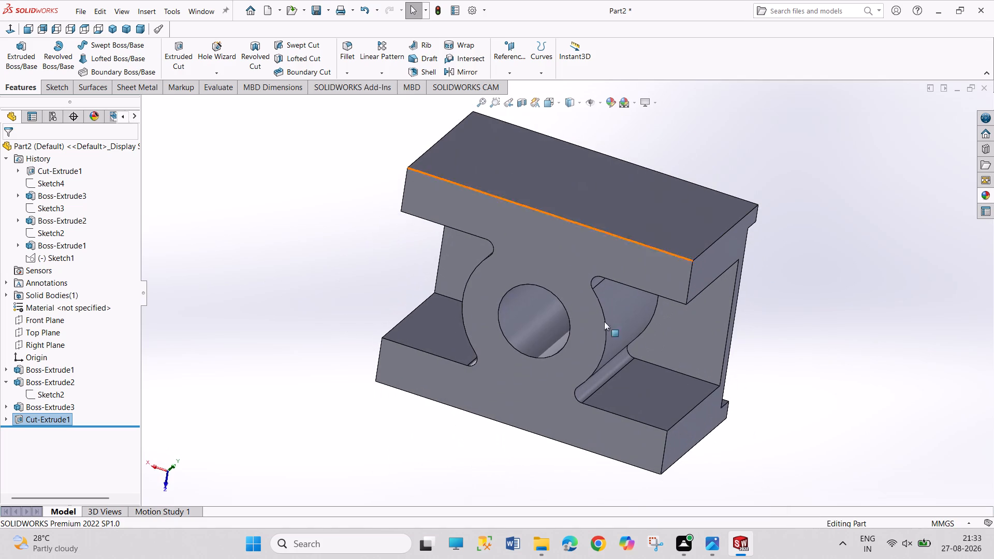
middle_drag(477, 508, 489, 443)
middle_drag(490, 453, 489, 334)
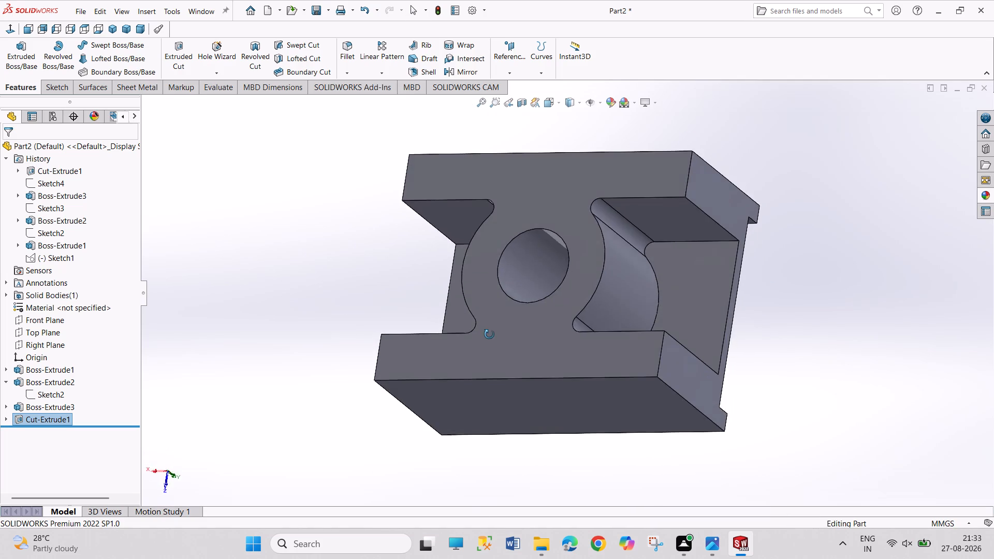
middle_drag(489, 334, 513, 402)
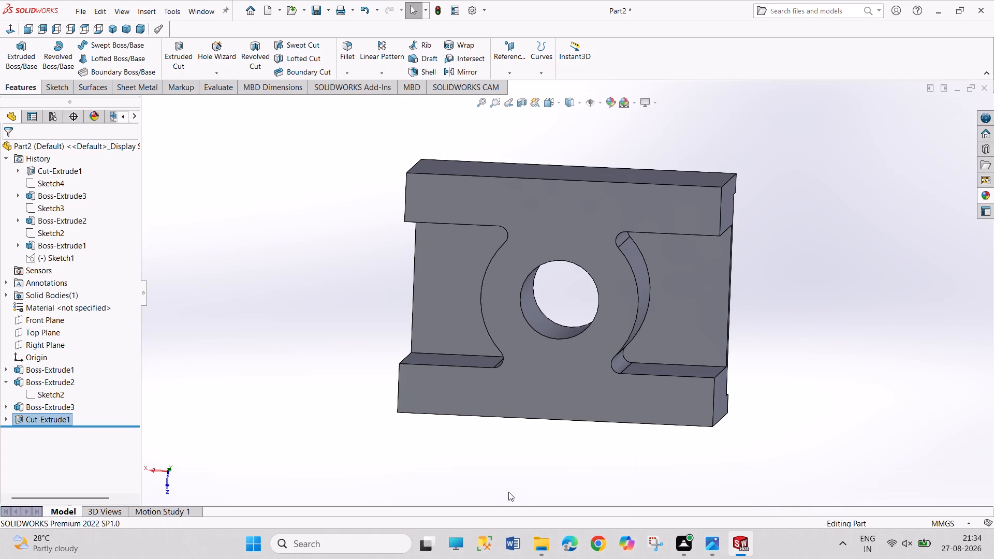
middle_drag(674, 493, 803, 294)
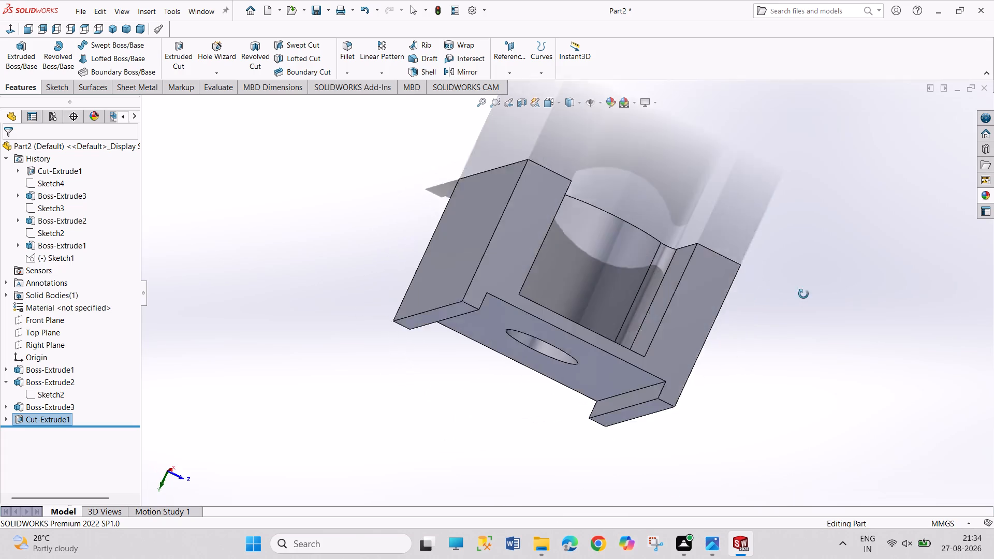
Compare the slide block with the crosshead part drawing and the assembly drawing in the image viewer, returning to SOLIDWORKS.
middle_drag(803, 294, 807, 294)
click(714, 556)
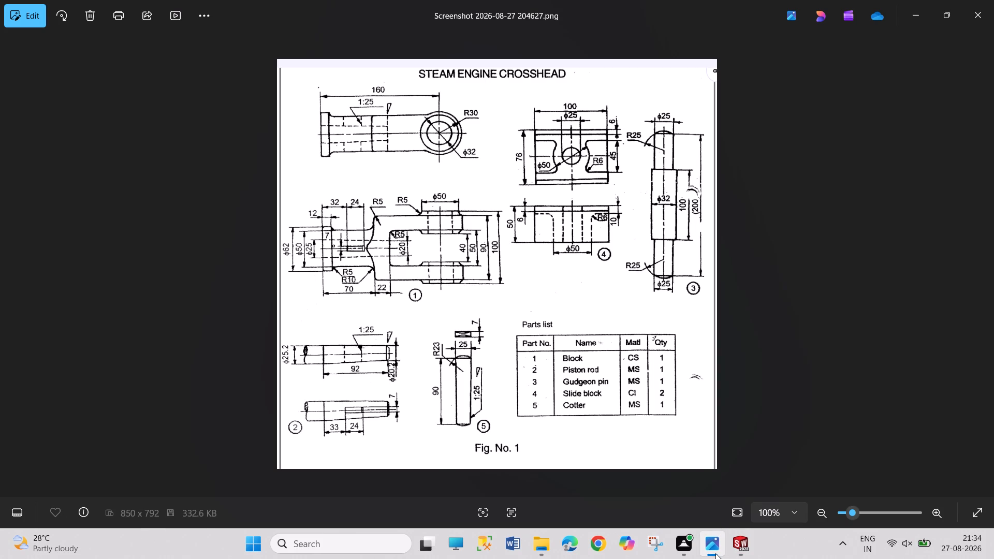
key(Right)
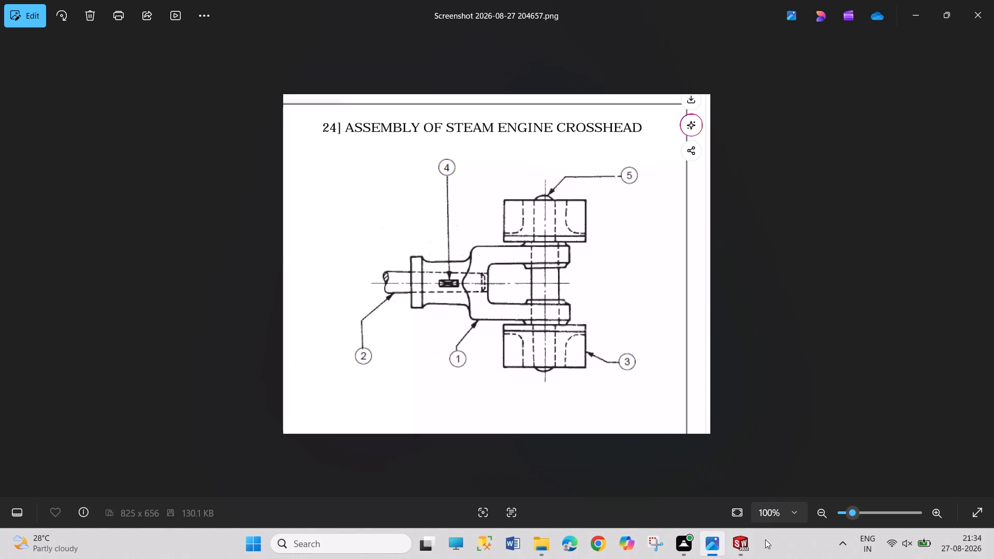
click(743, 541)
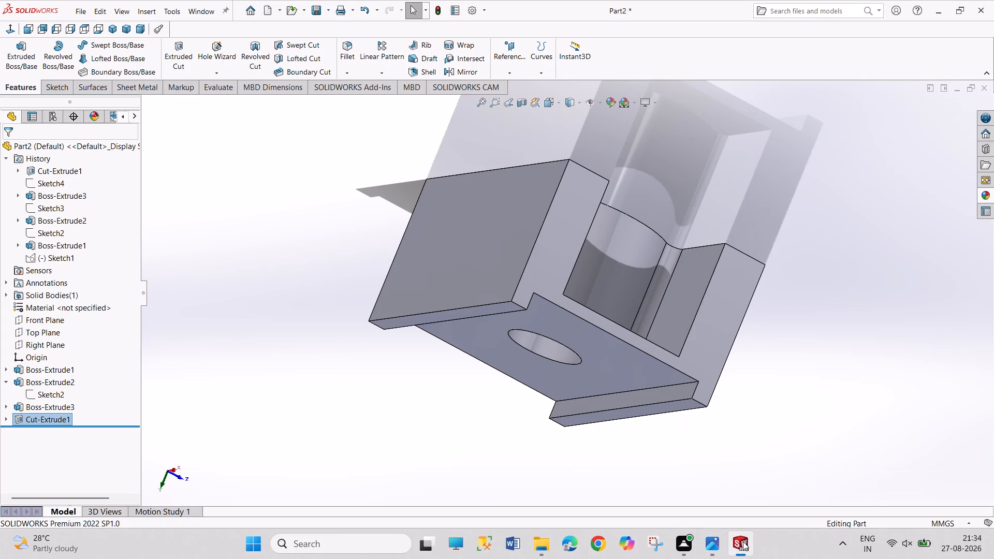
click(713, 538)
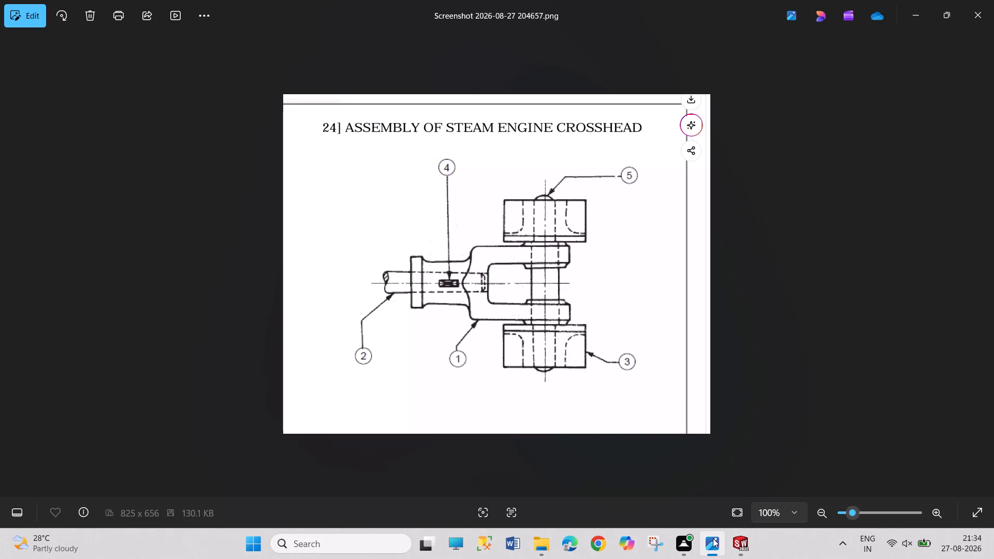
click(740, 538)
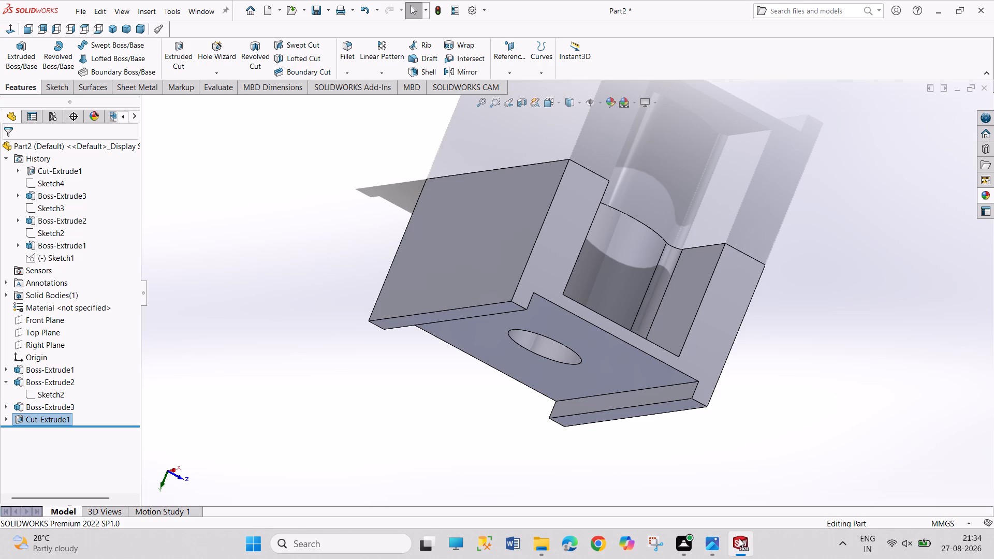
Change the appearance of the whole slide block part to the teal swatch of the pastels palette.
right_click(627, 393)
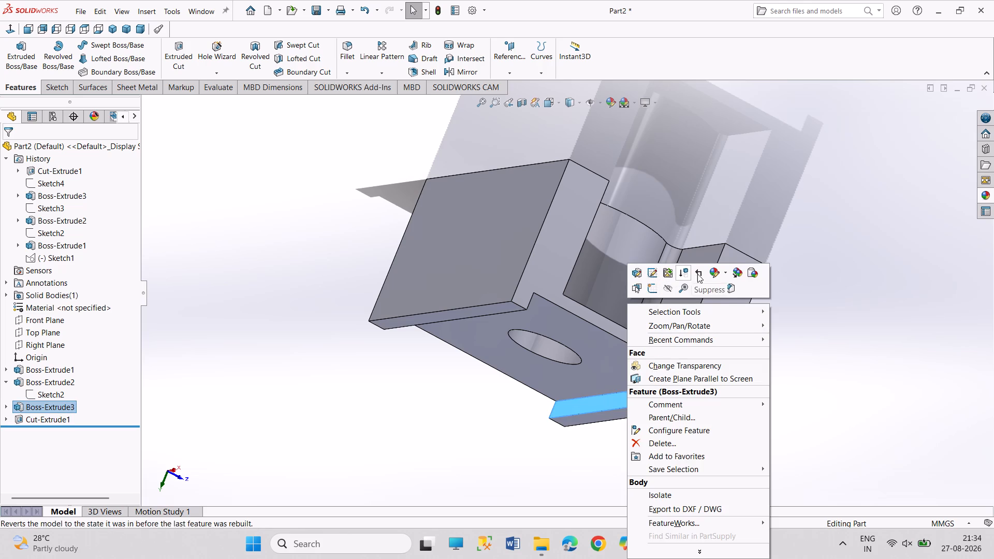
click(714, 275)
click(729, 331)
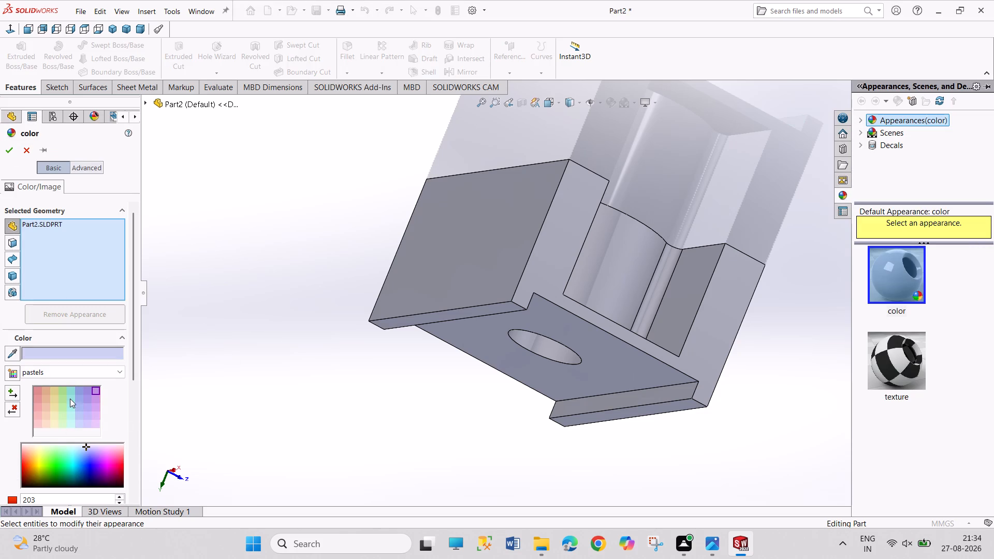
click(72, 390)
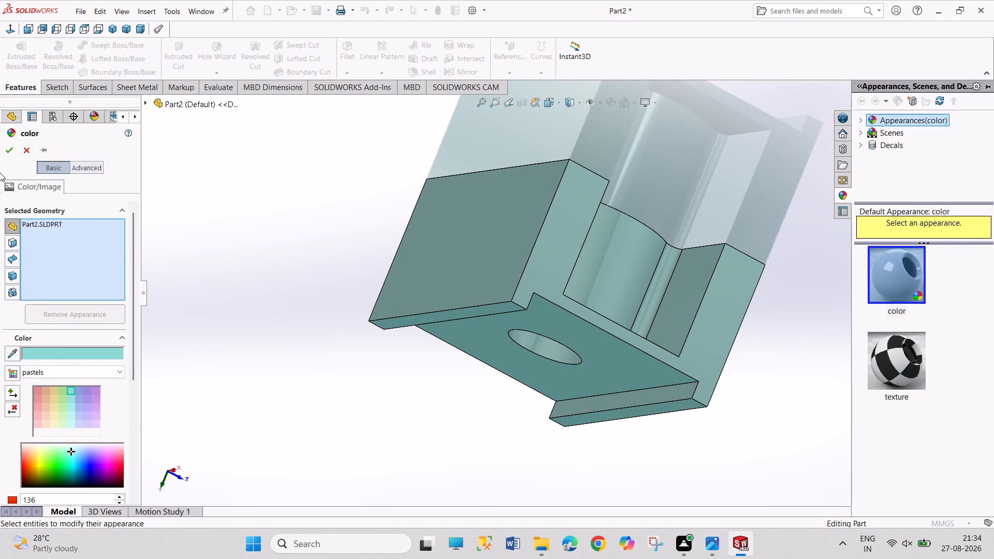
click(11, 150)
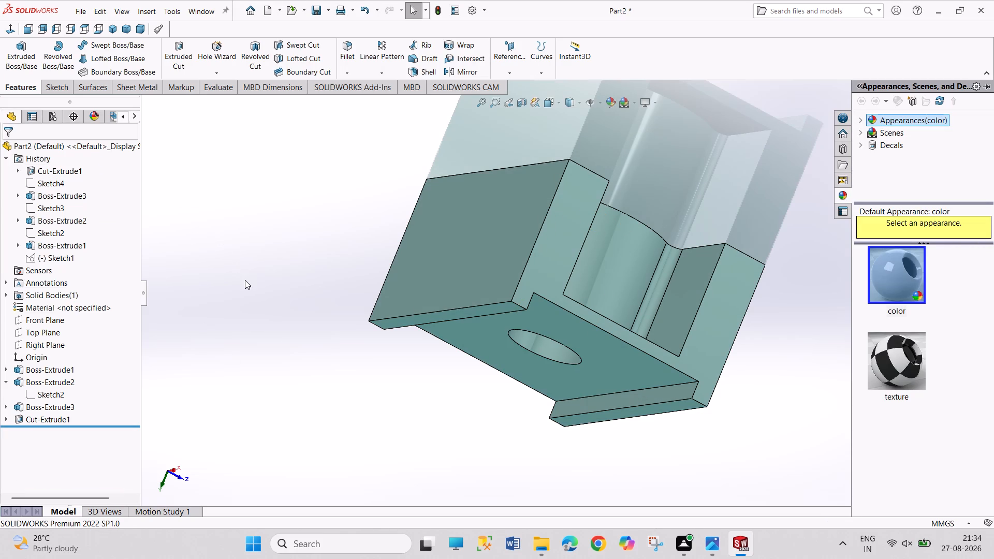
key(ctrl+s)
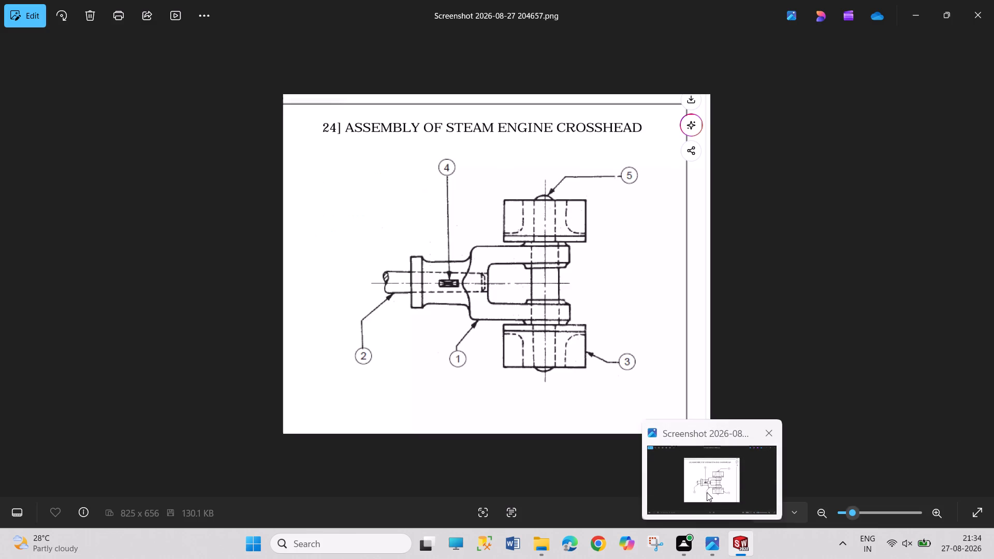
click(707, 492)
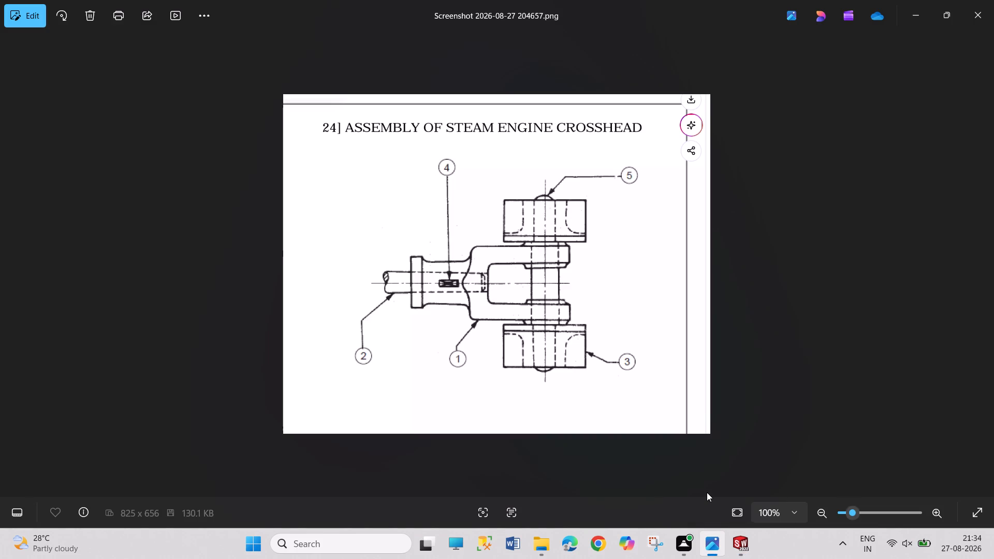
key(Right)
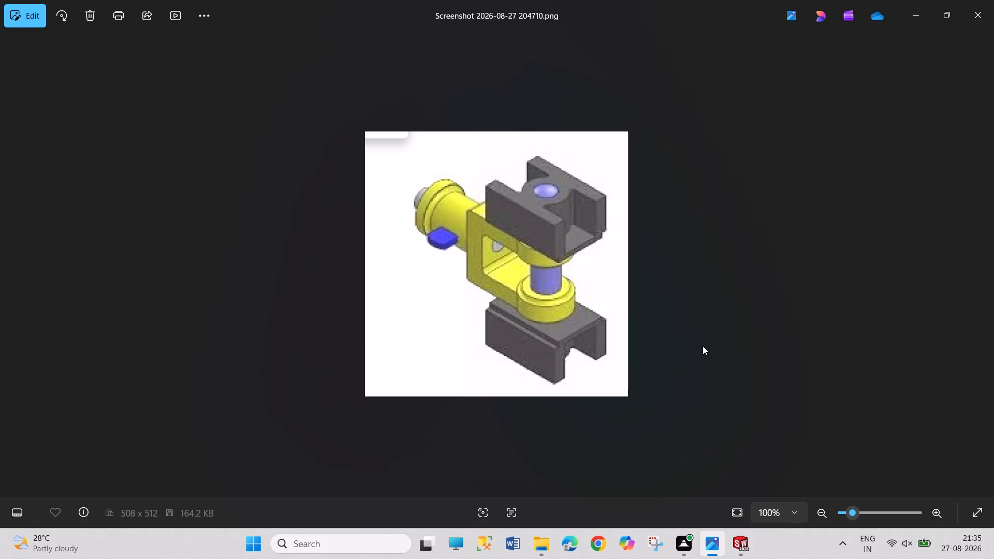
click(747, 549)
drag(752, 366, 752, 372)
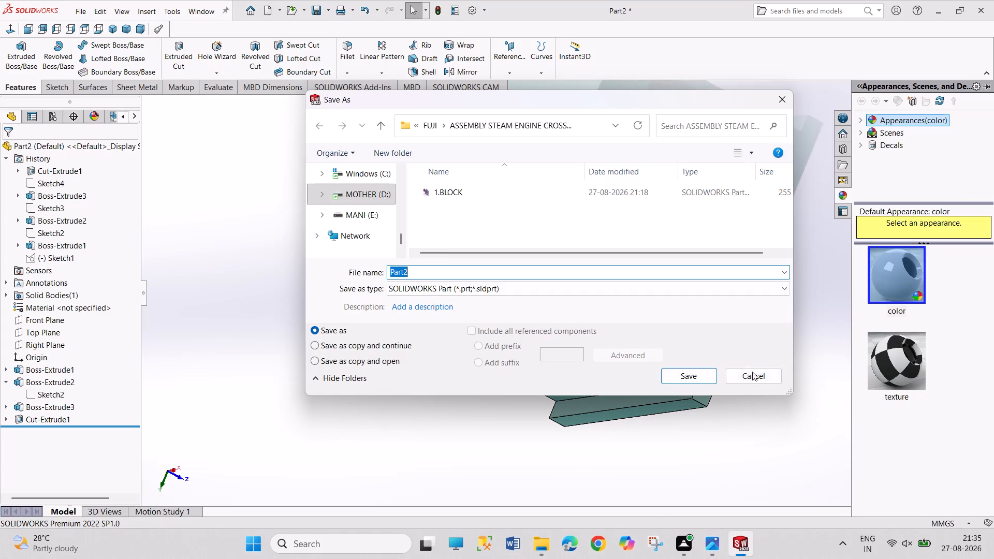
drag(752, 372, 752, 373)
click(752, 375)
Examine the slide block from several angles and compare its edge strips with the part, assembly and 3D reference images, returning to SOLIDWORKS.
middle_drag(754, 424, 763, 272)
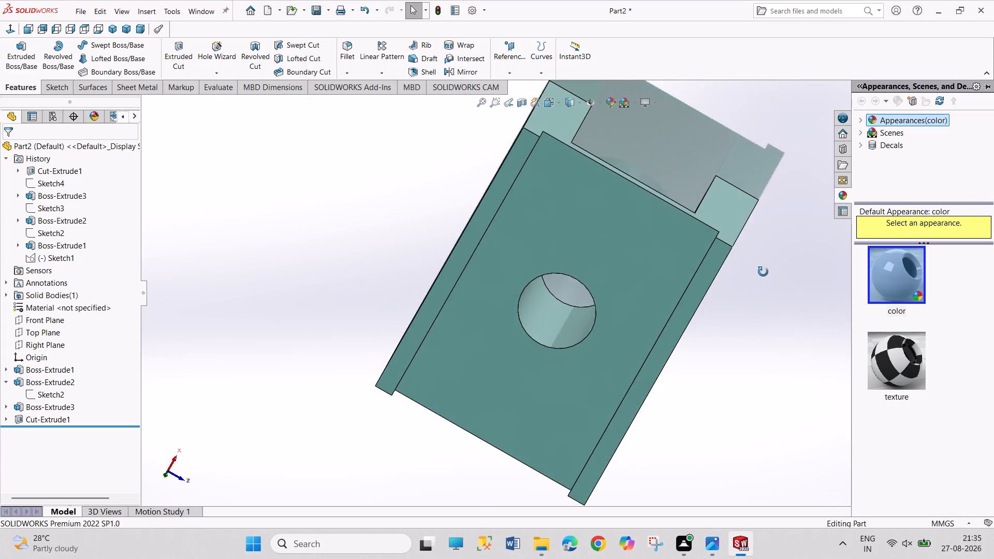
middle_drag(763, 272, 765, 373)
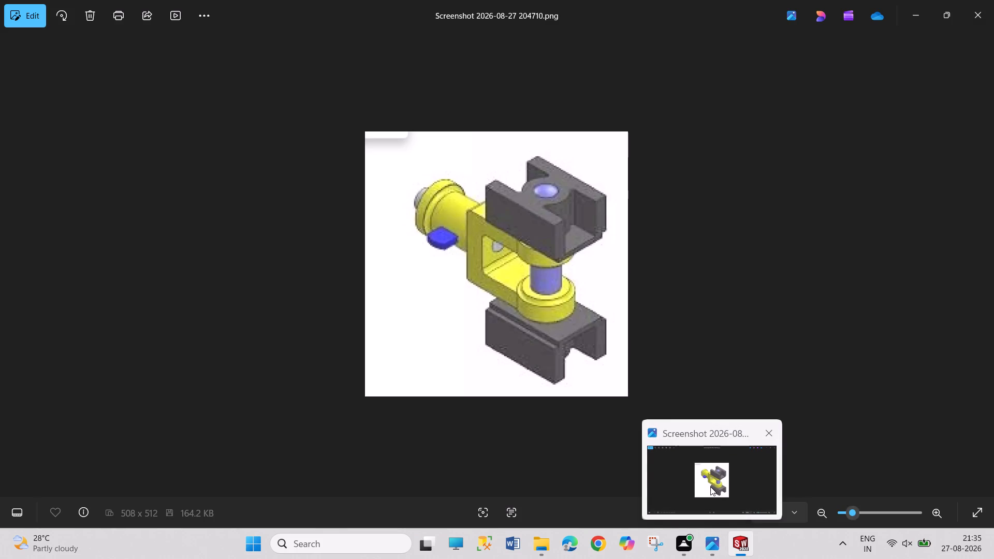
middle_drag(669, 190, 539, 253)
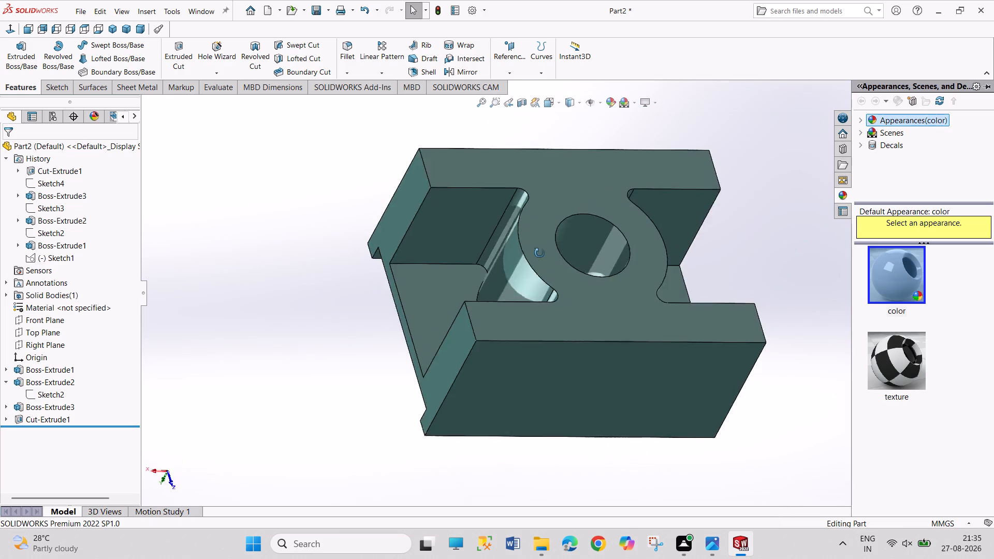
middle_drag(539, 253, 505, 289)
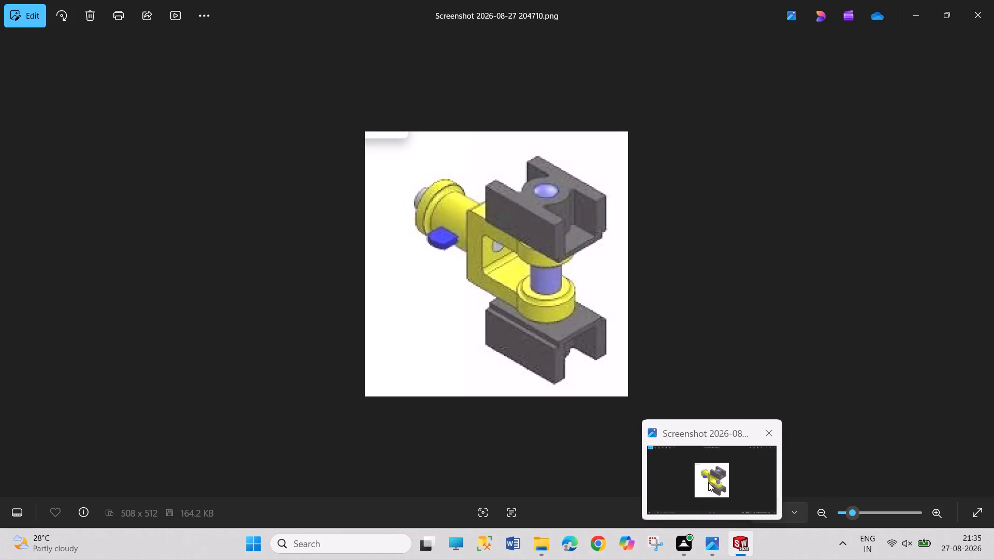
middle_drag(746, 298, 506, 204)
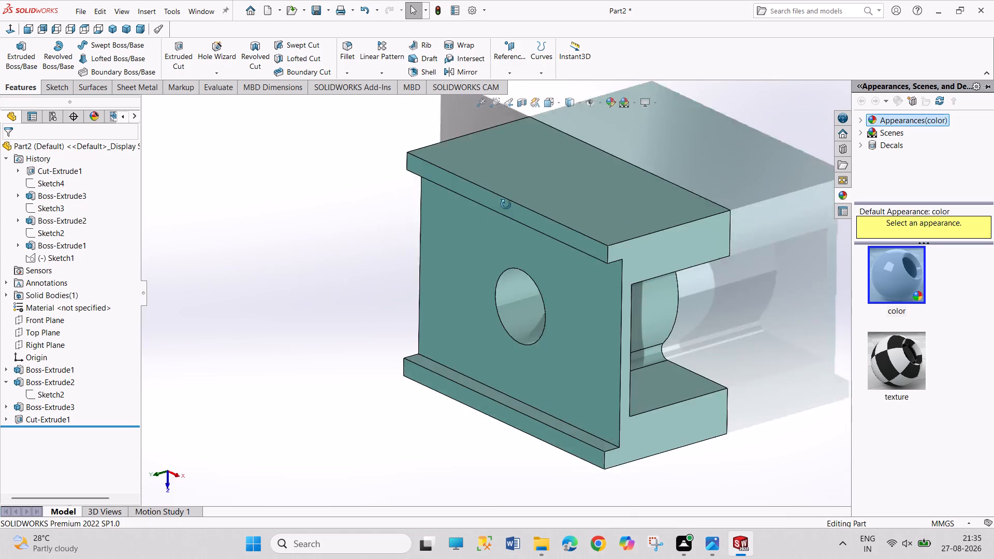
middle_drag(506, 204, 565, 109)
middle_drag(505, 432, 464, 329)
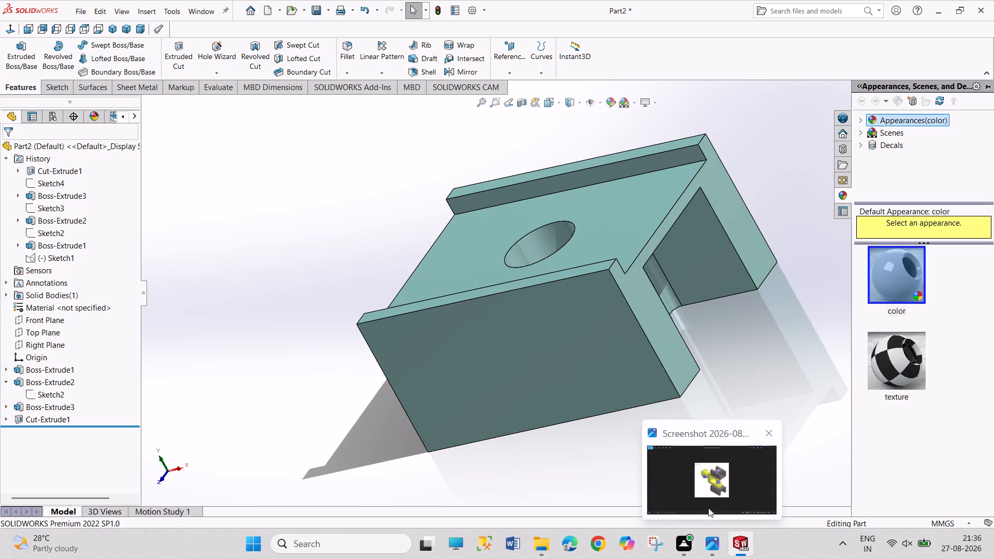
click(708, 499)
key(Left)
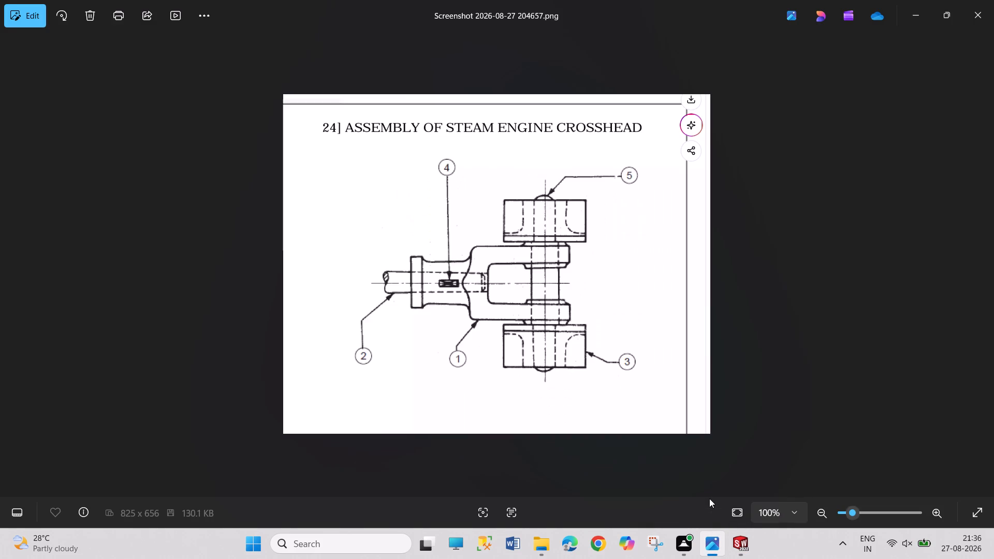
key(Left)
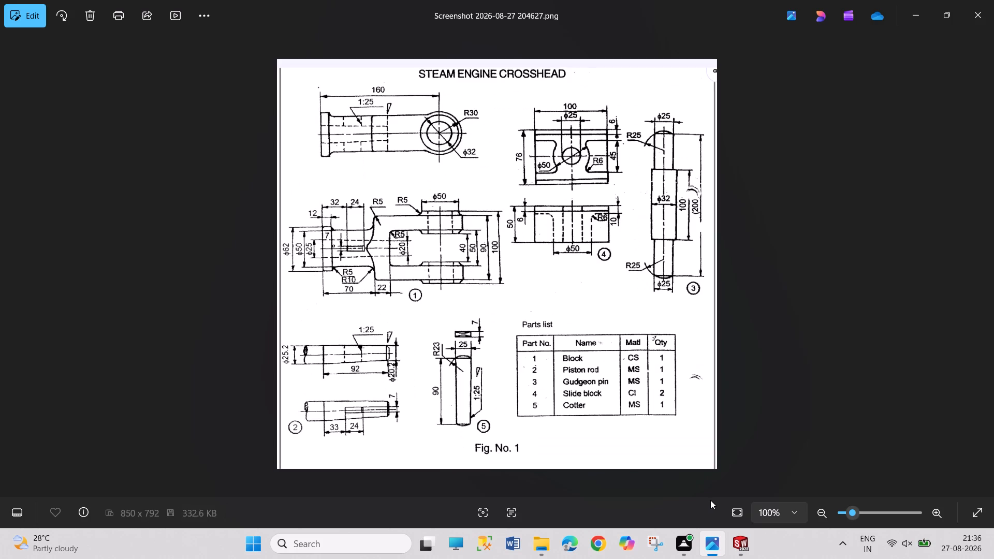
key(Right)
key(Right)
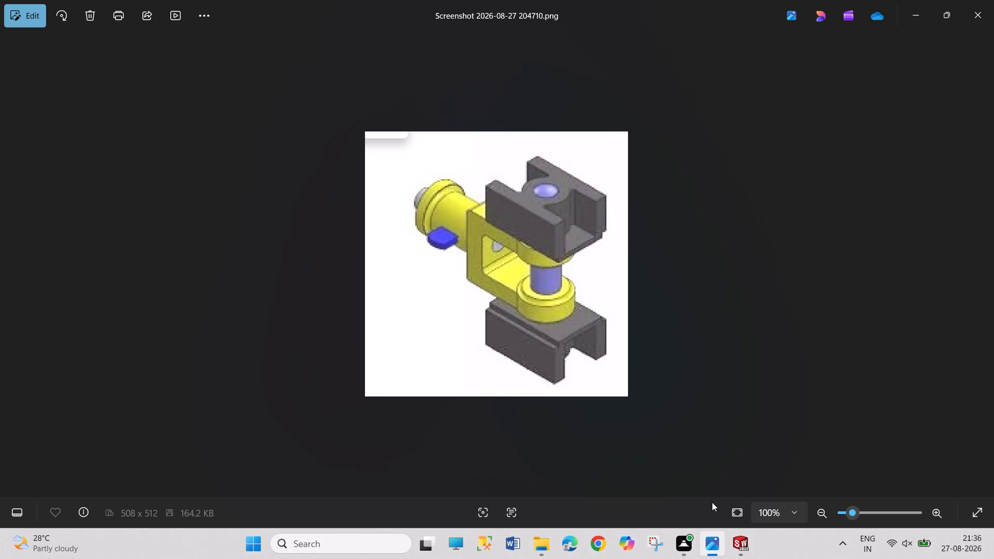
click(734, 547)
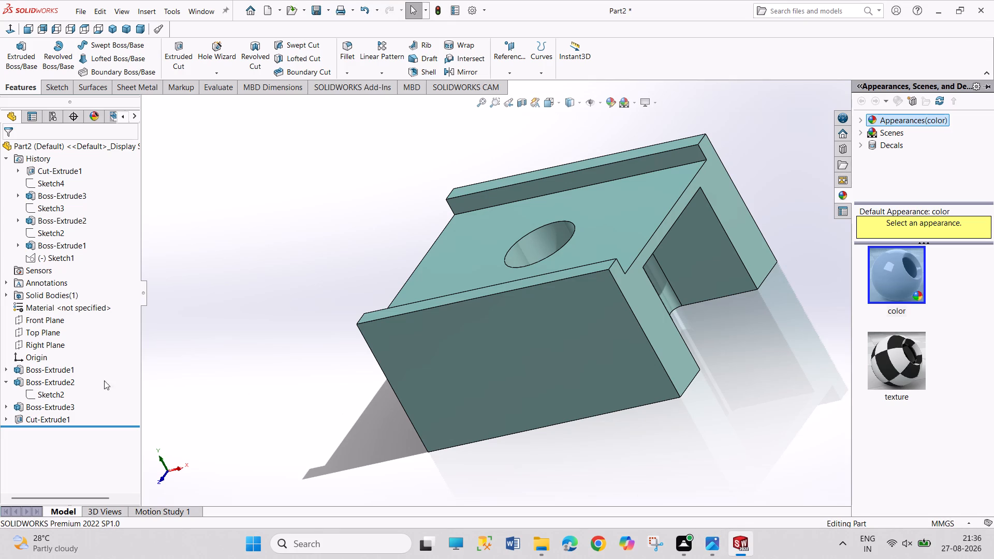
Delete the edge strip extrusion Boss-Extrude3 from the slide block, keeping its sketch.
right_click(52, 405)
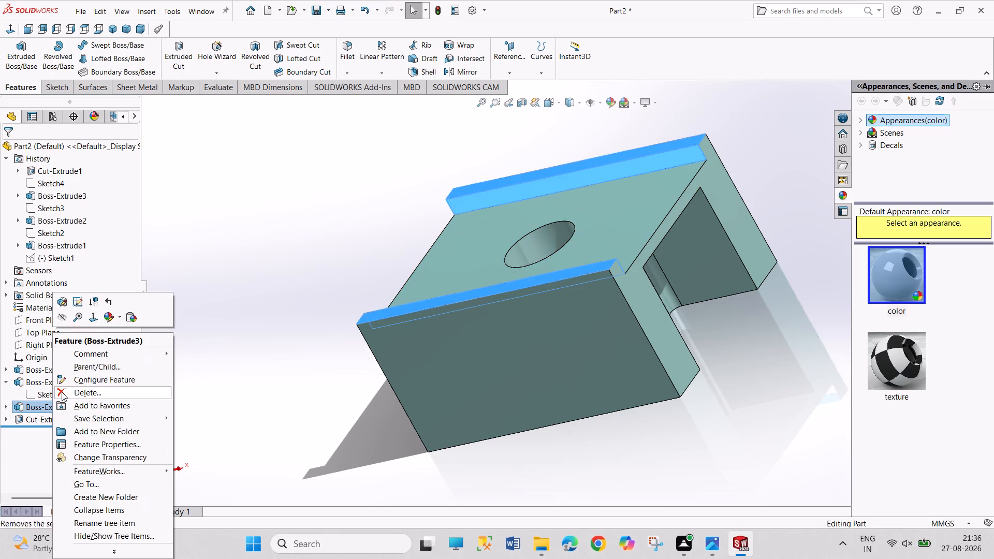
click(80, 393)
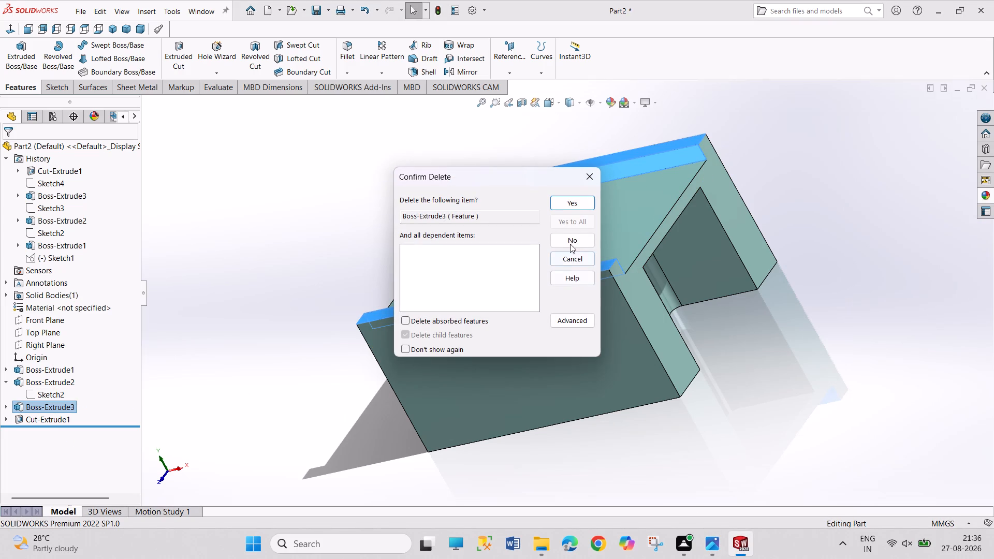
click(574, 206)
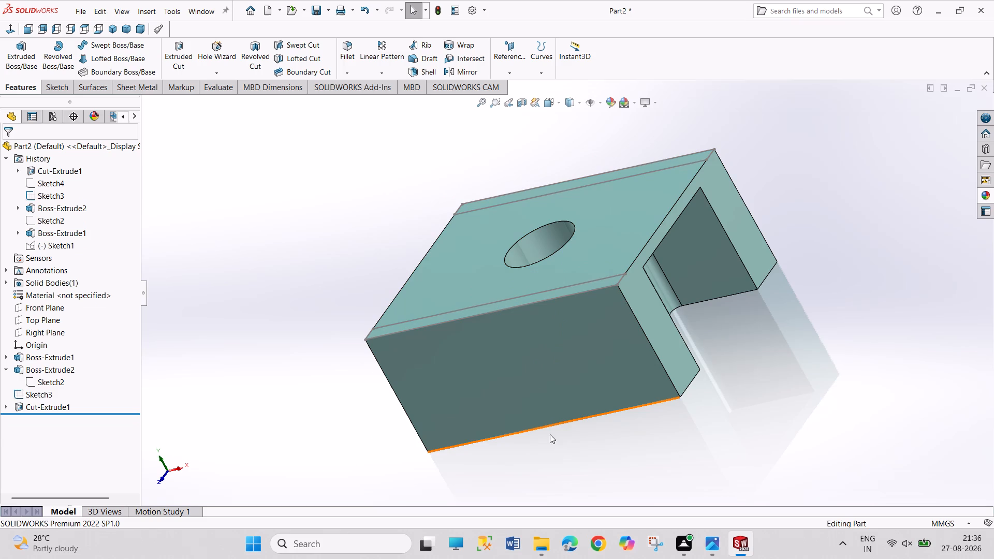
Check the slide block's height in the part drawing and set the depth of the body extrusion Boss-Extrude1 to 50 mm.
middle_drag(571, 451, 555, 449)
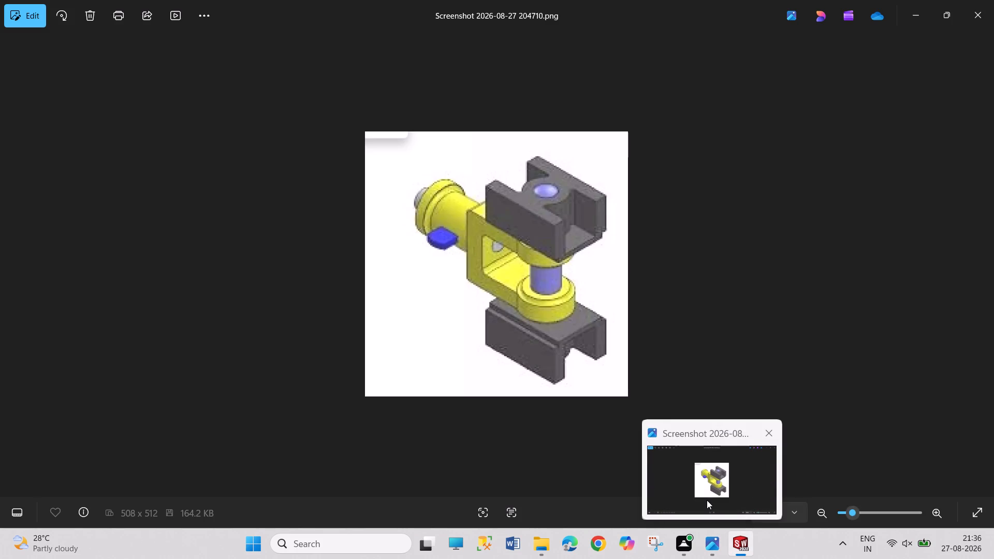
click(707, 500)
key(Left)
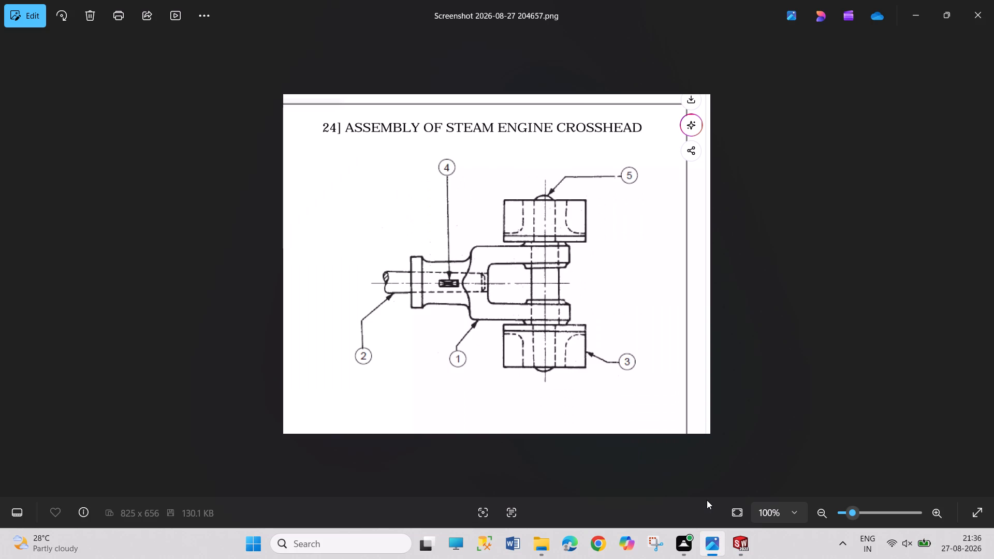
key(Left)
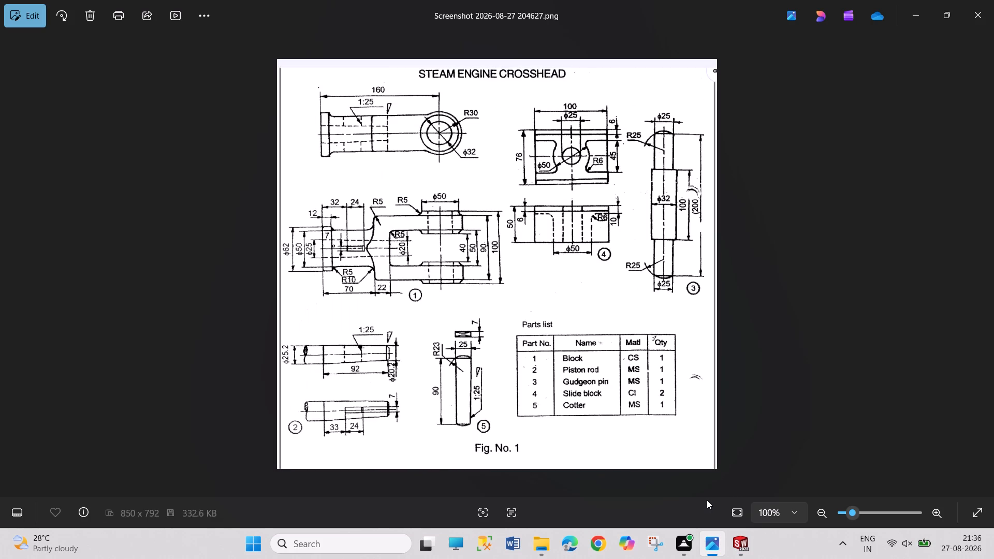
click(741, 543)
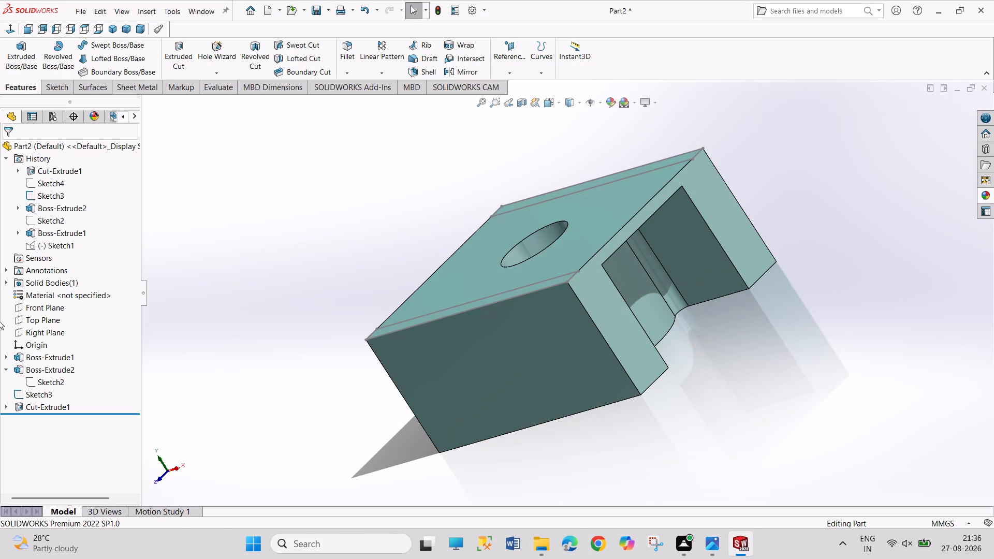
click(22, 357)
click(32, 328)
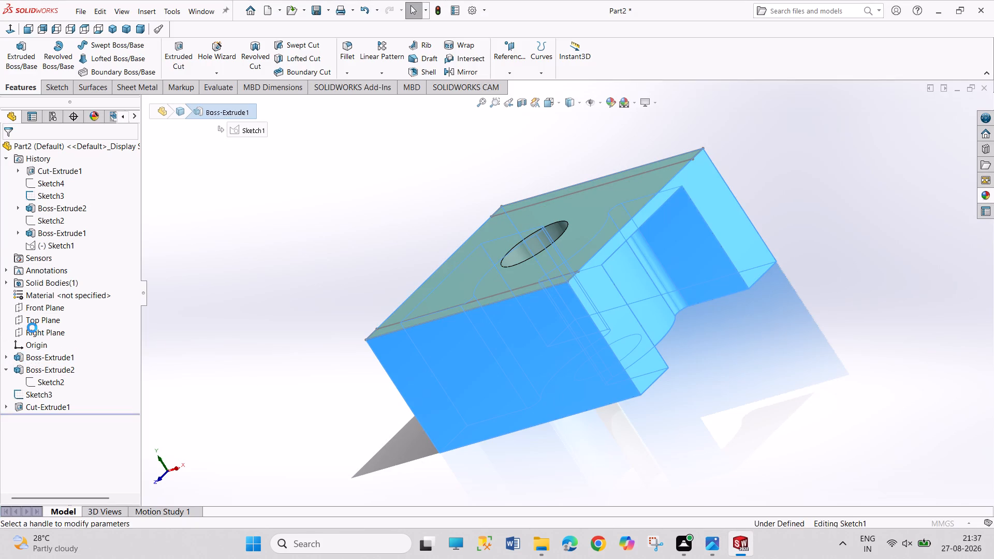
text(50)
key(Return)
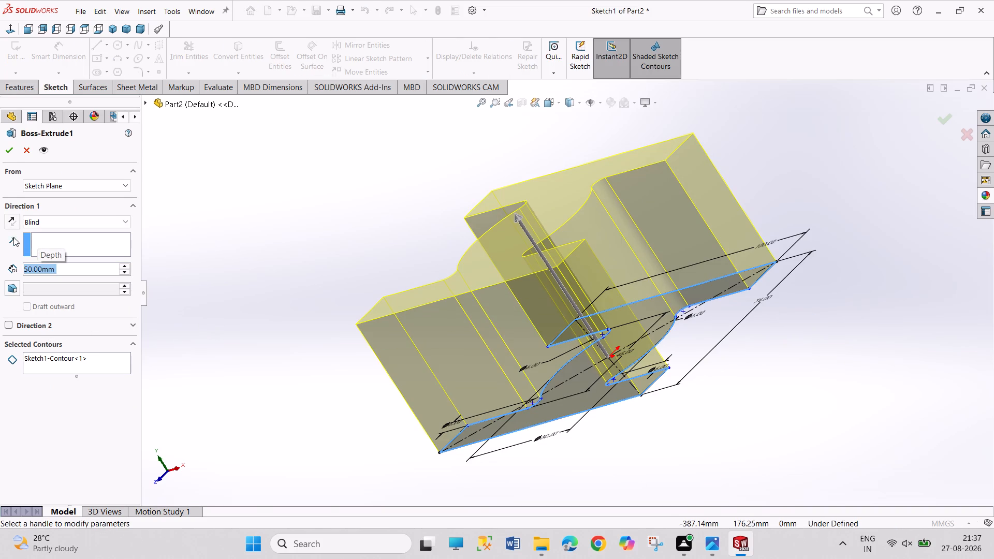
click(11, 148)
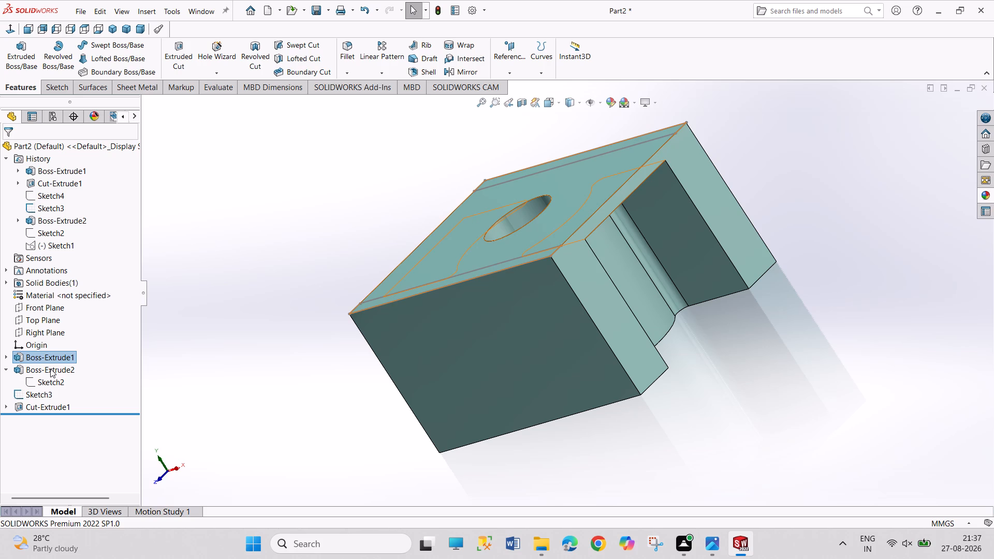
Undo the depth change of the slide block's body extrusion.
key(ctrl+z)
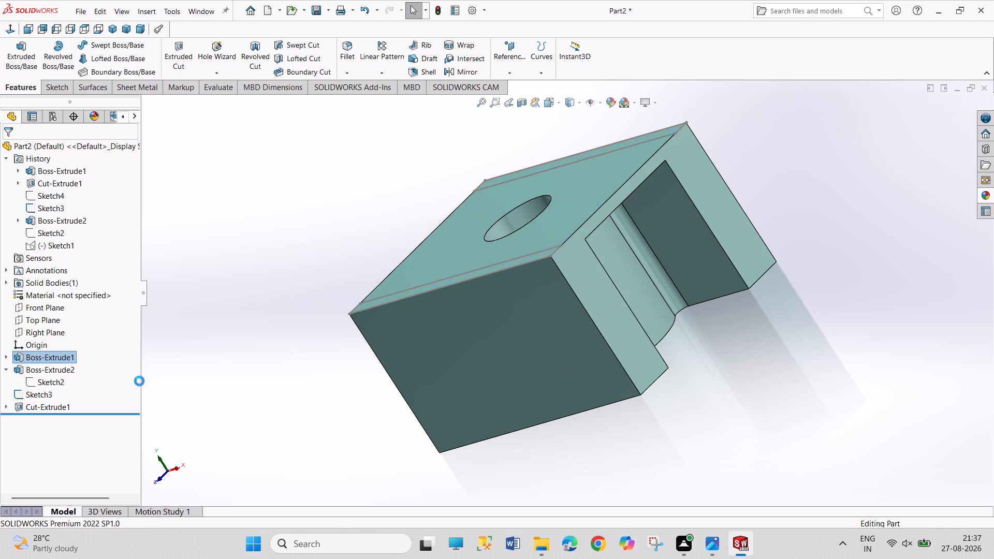
Set the depth of the slide block's top plate extrusion Boss-Extrude2 to 10 mm.
click(56, 370)
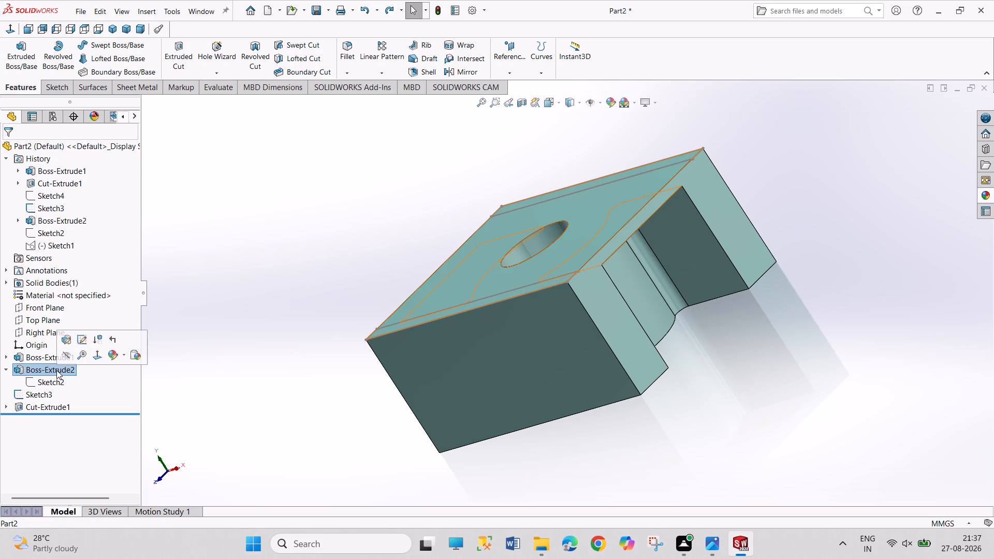
click(69, 343)
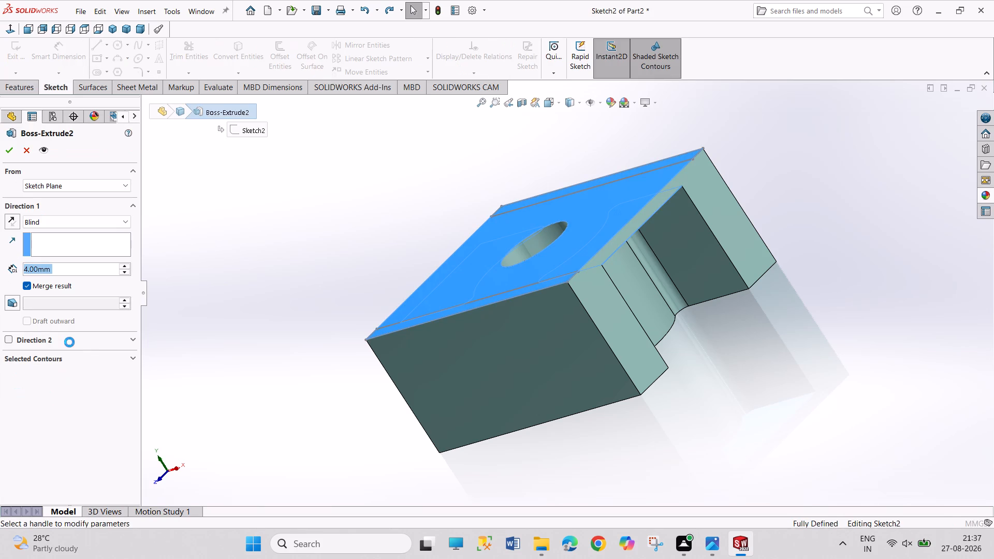
text(10)
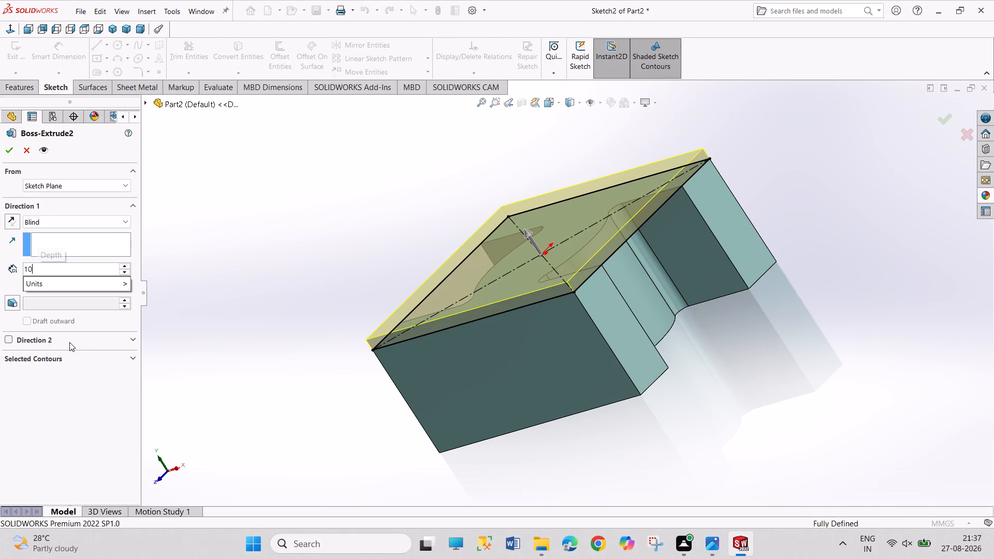
key(Return)
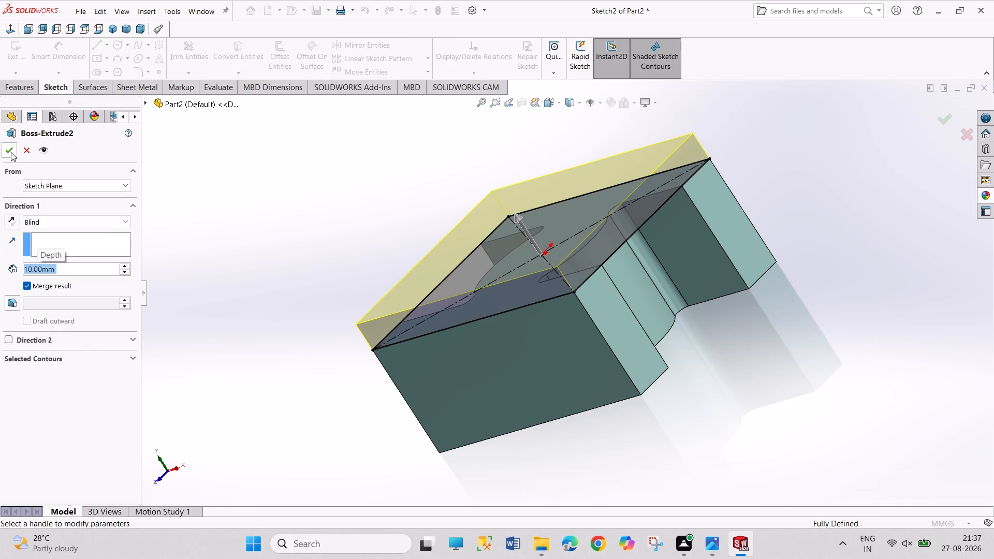
click(11, 152)
middle_drag(233, 245, 203, 233)
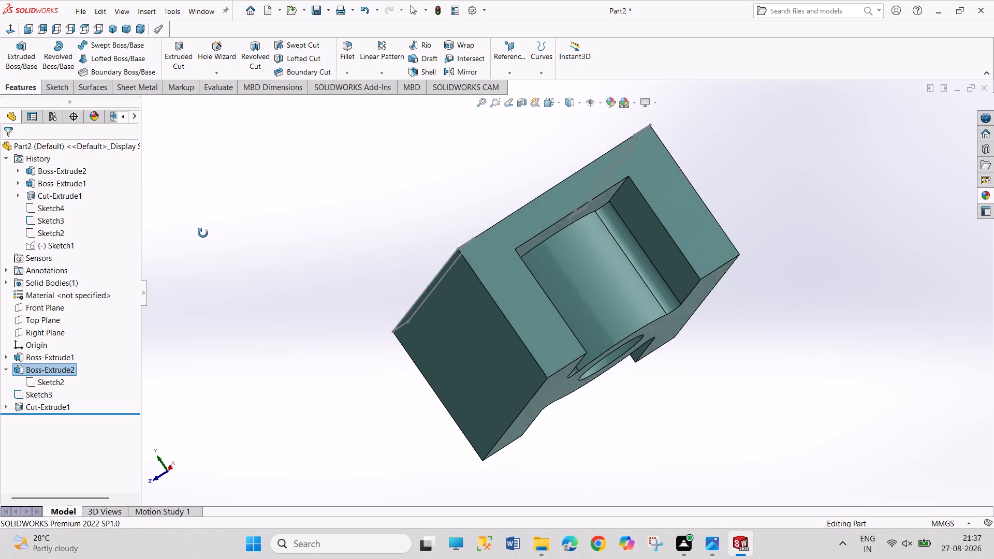
middle_drag(203, 233, 220, 270)
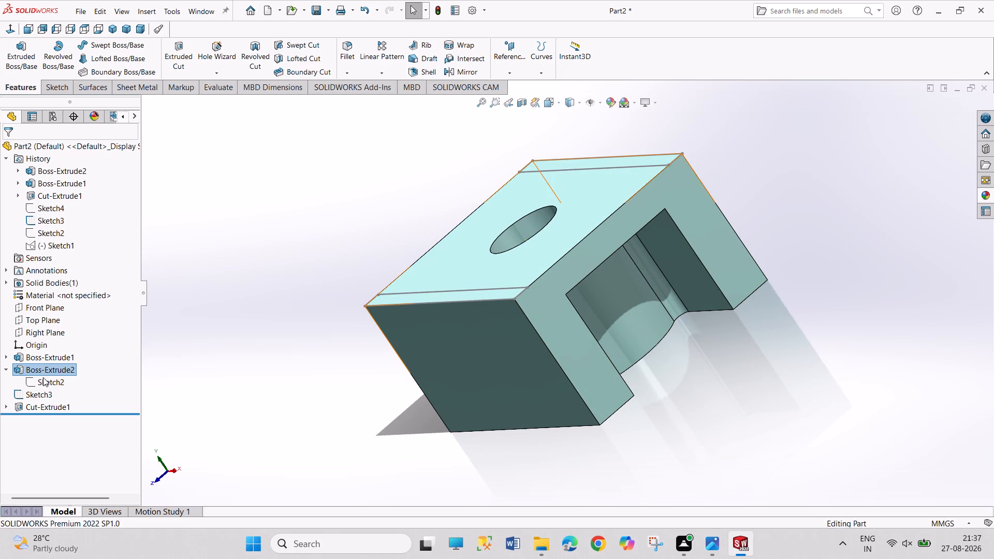
Extrude-cut both edge strips of the existing Sketch3 10 mm deep into the slide block's top face, using a blind cut.
click(40, 404)
click(188, 404)
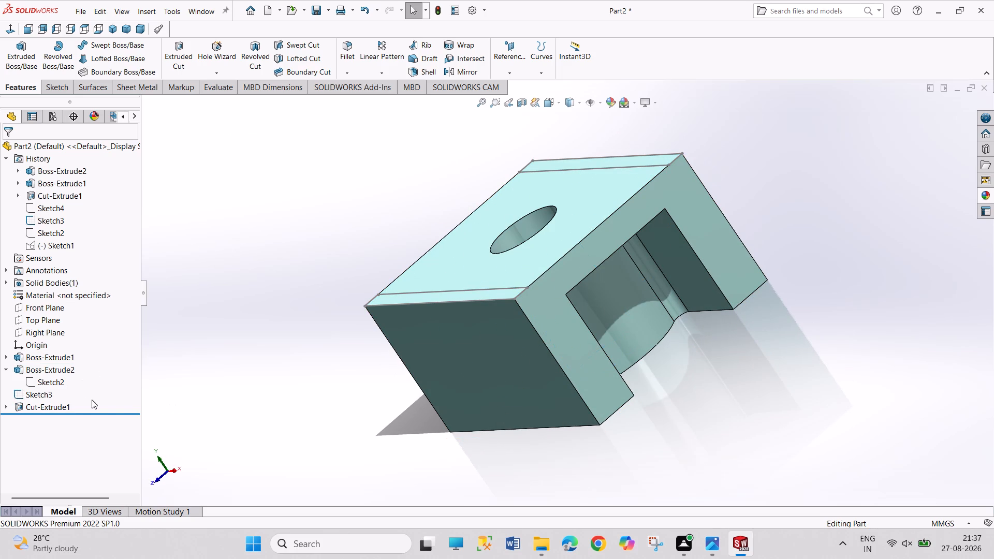
click(245, 353)
click(182, 55)
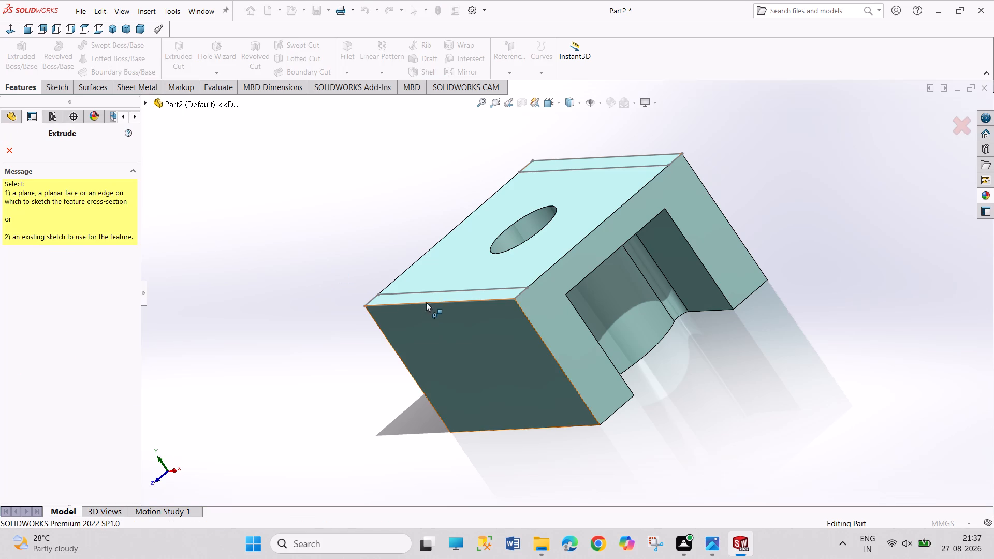
click(433, 293)
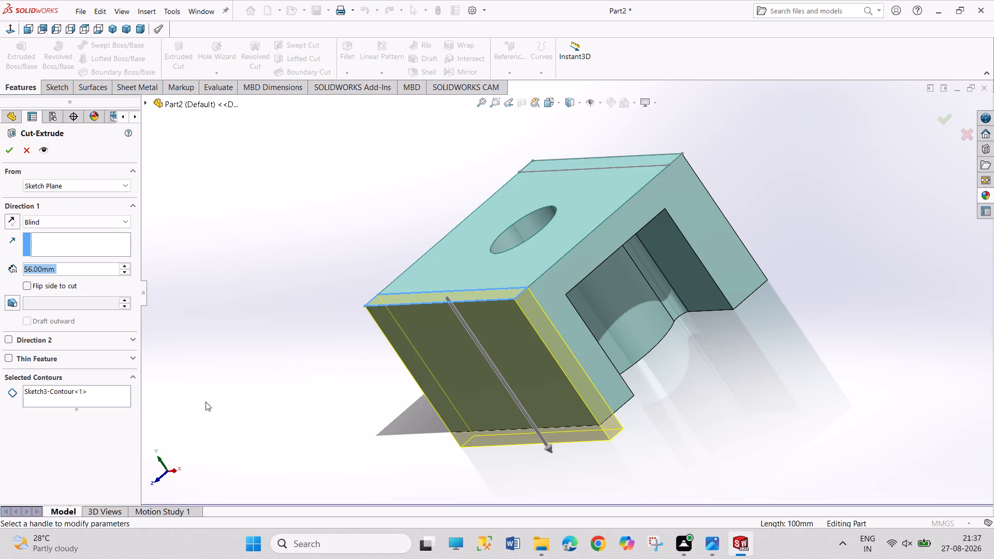
right_click(84, 397)
click(109, 403)
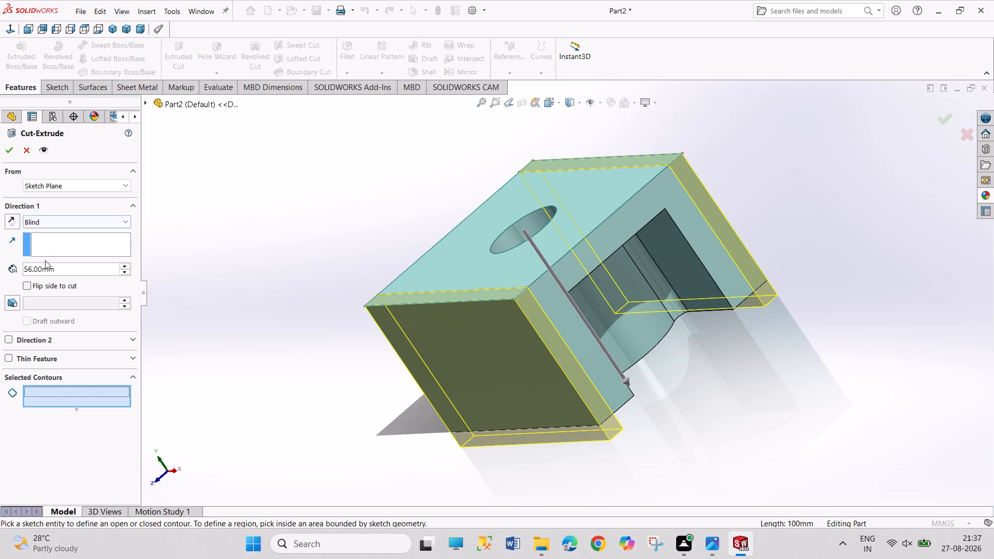
double_click(46, 274)
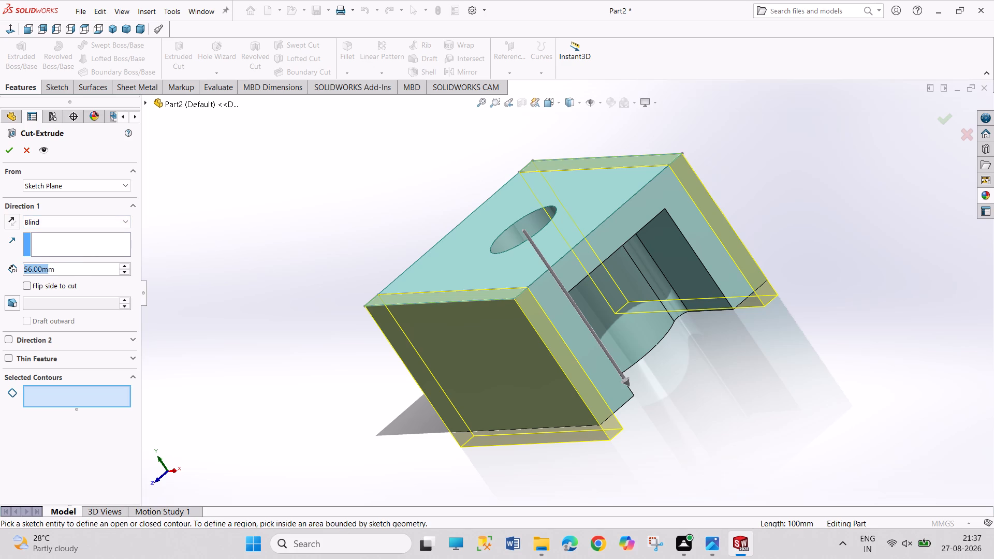
double_click(77, 273)
key(1)
key(0)
key(Return)
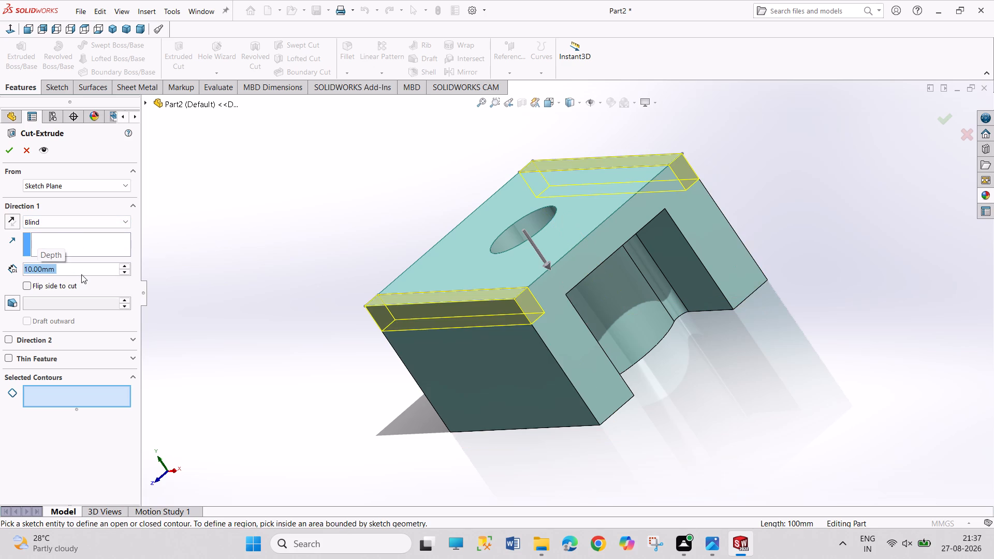
click(8, 149)
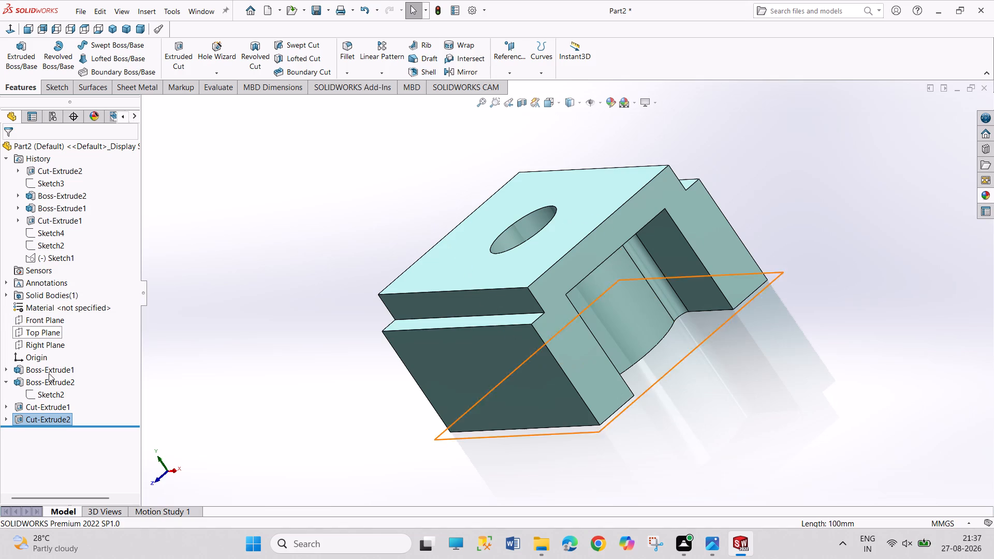
Set the depth of the edge strip cut Cut-Extrude2 to 6 mm.
right_click(43, 419)
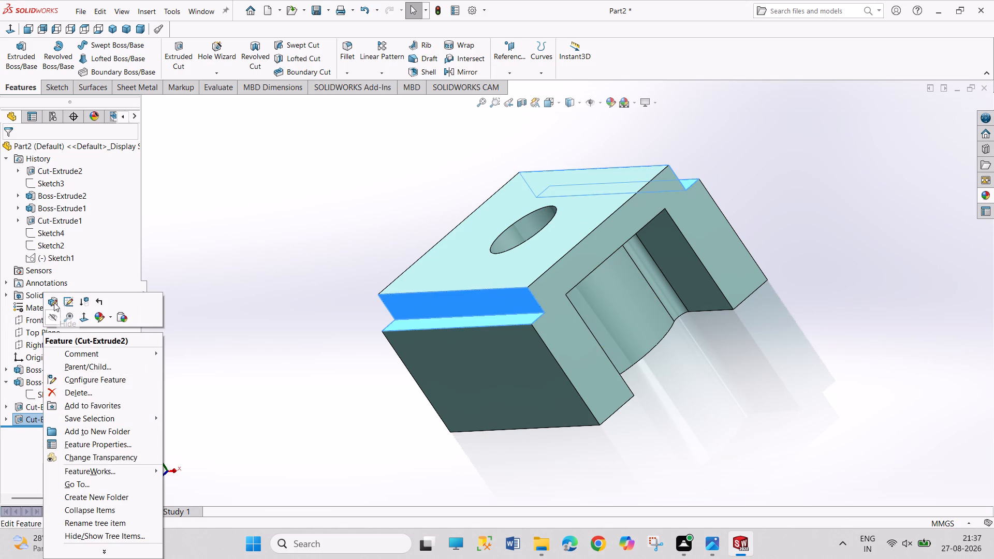
click(54, 302)
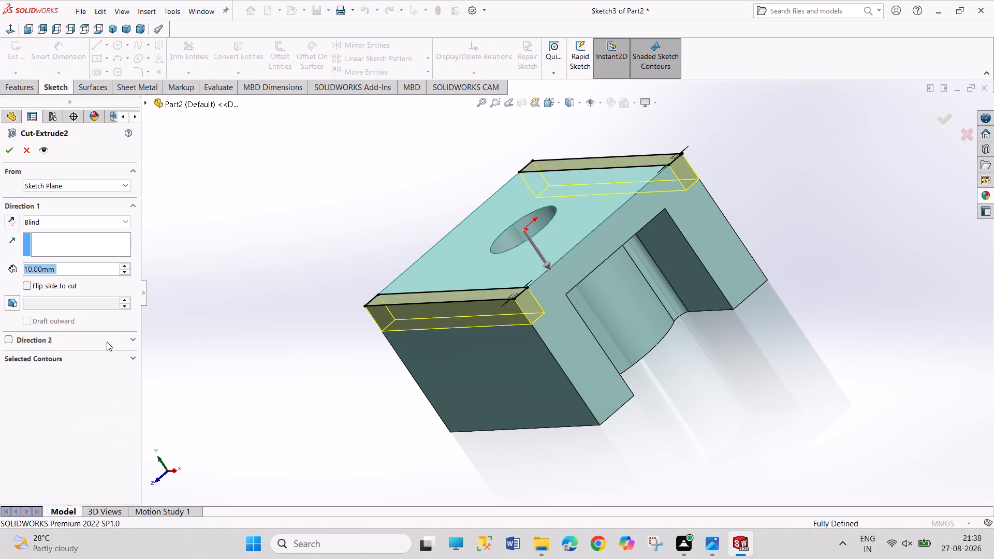
key(6)
key(Return)
click(11, 157)
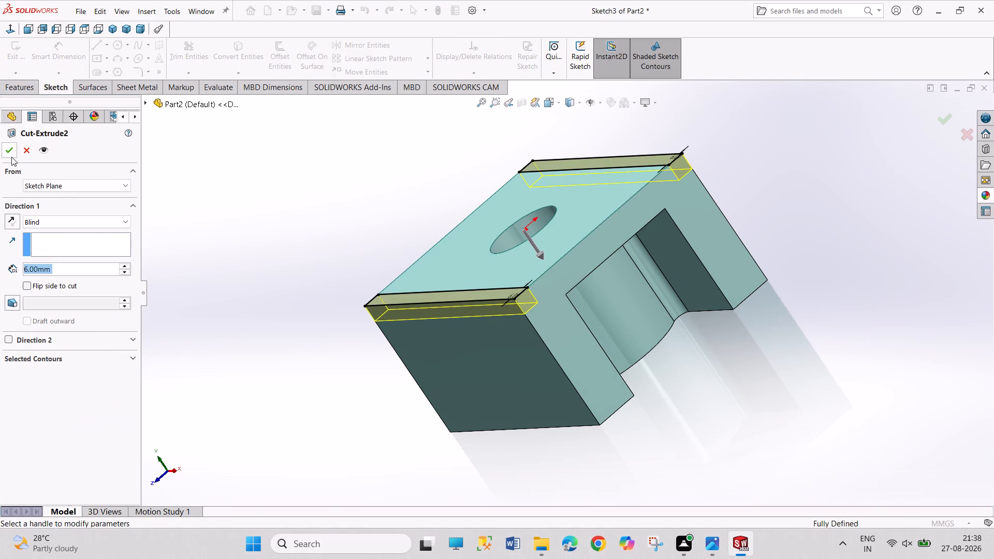
Save the part as SLIDE BLOCK in the steam engine crosshead assembly folder.
drag(263, 187, 332, 239)
drag(302, 211, 366, 274)
key(ctrl+s)
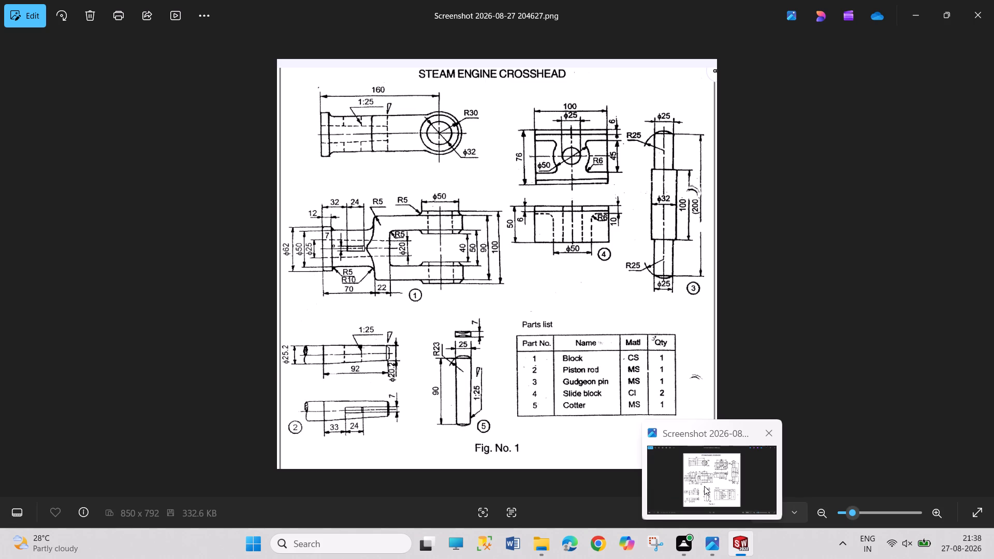
text(SLIDE BLOCK)
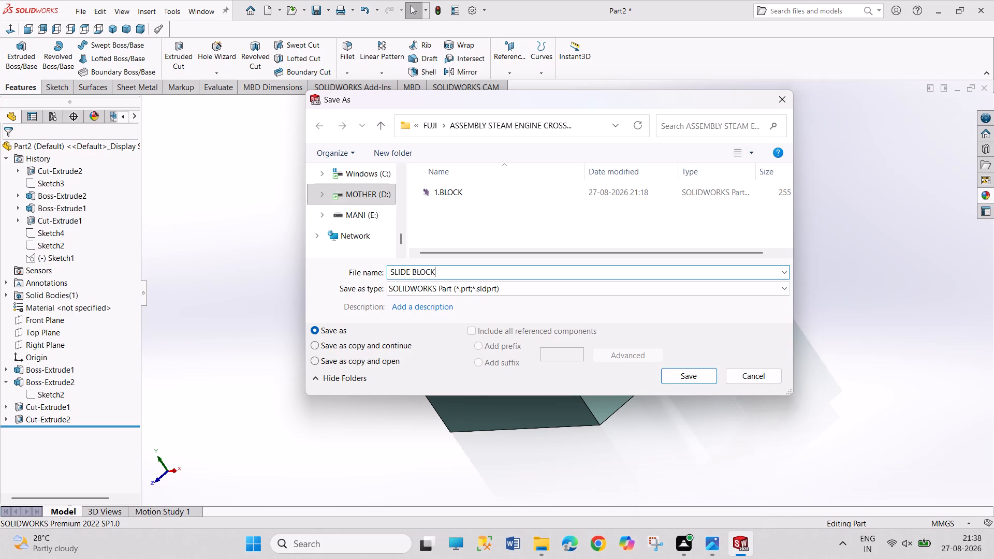
key(Return)
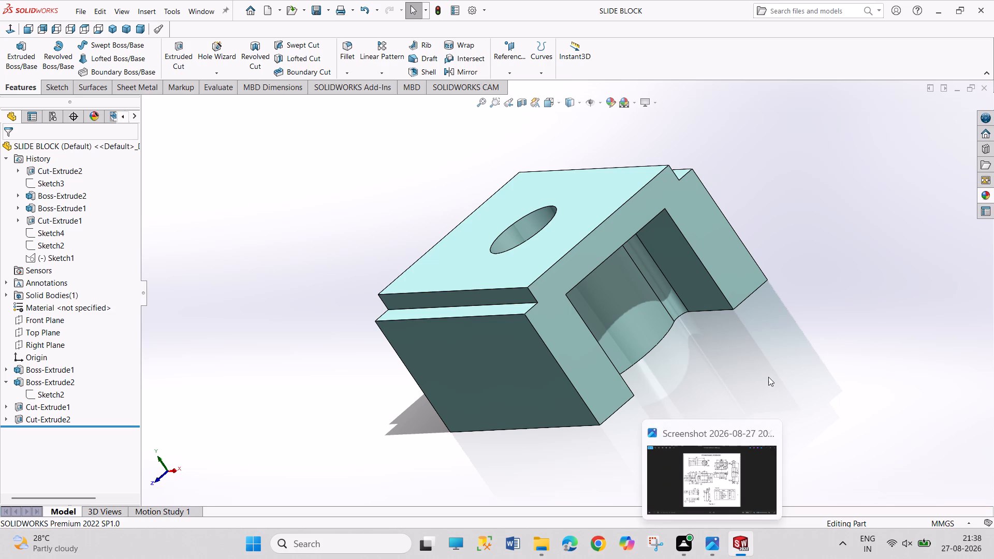
Examine the slide block from below, from the side and in the isometric view.
drag(734, 367, 804, 408)
drag(720, 362, 800, 431)
drag(720, 386, 791, 458)
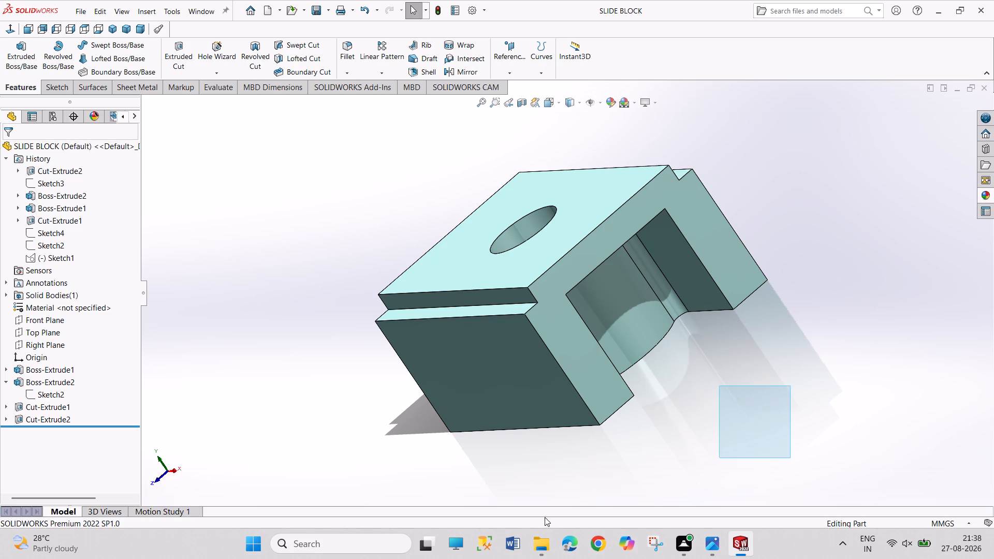
middle_drag(462, 475, 480, 340)
middle_drag(682, 394, 617, 429)
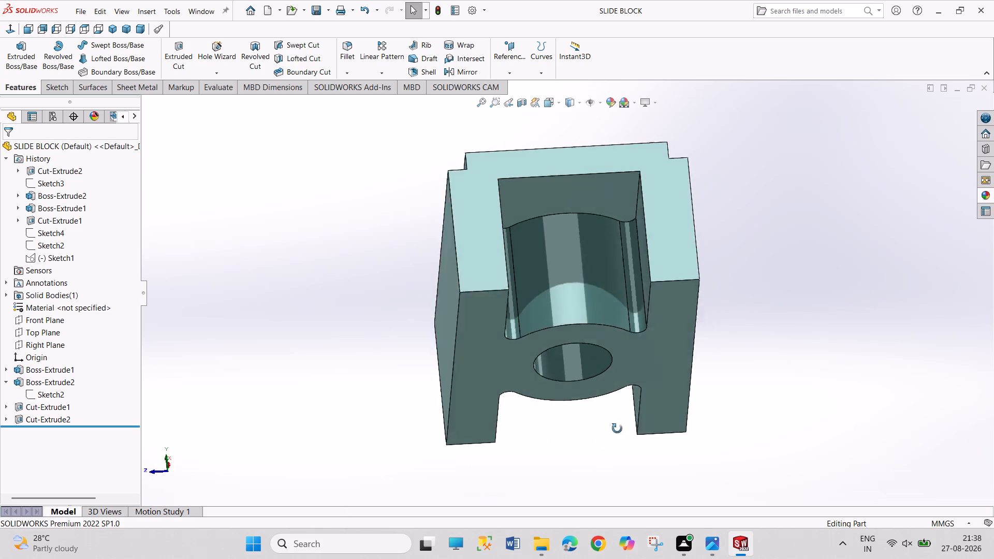
middle_drag(617, 429, 659, 479)
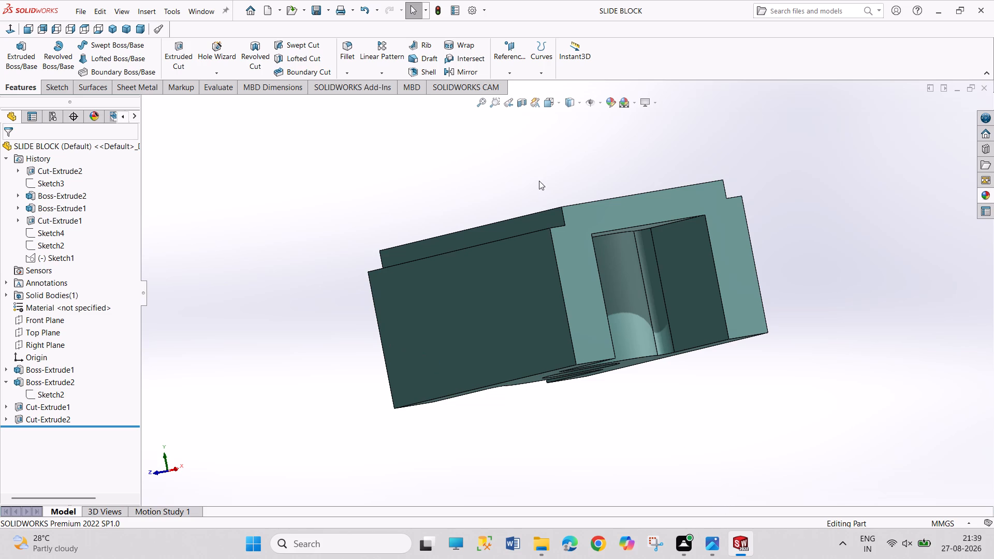
click(117, 31)
drag(785, 220, 860, 385)
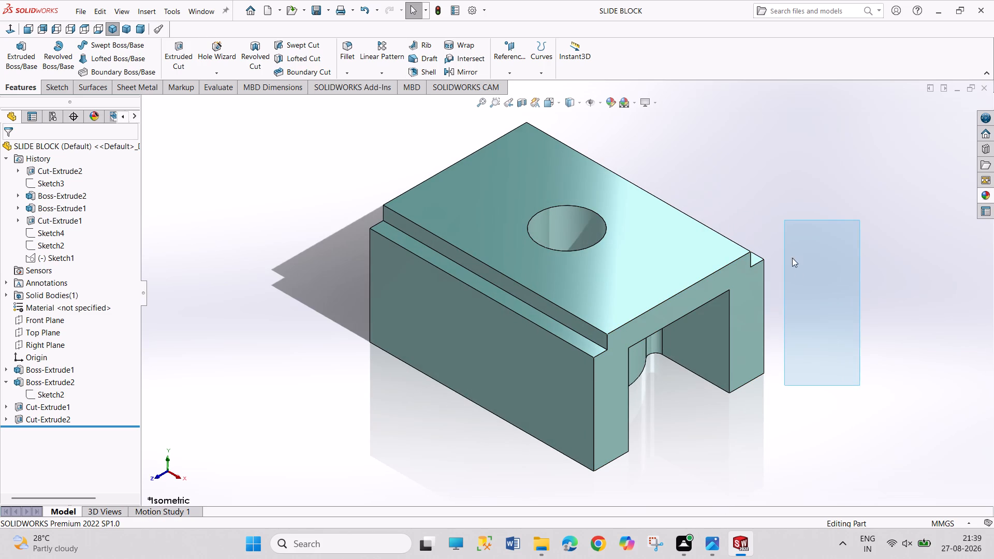
drag(799, 275, 851, 392)
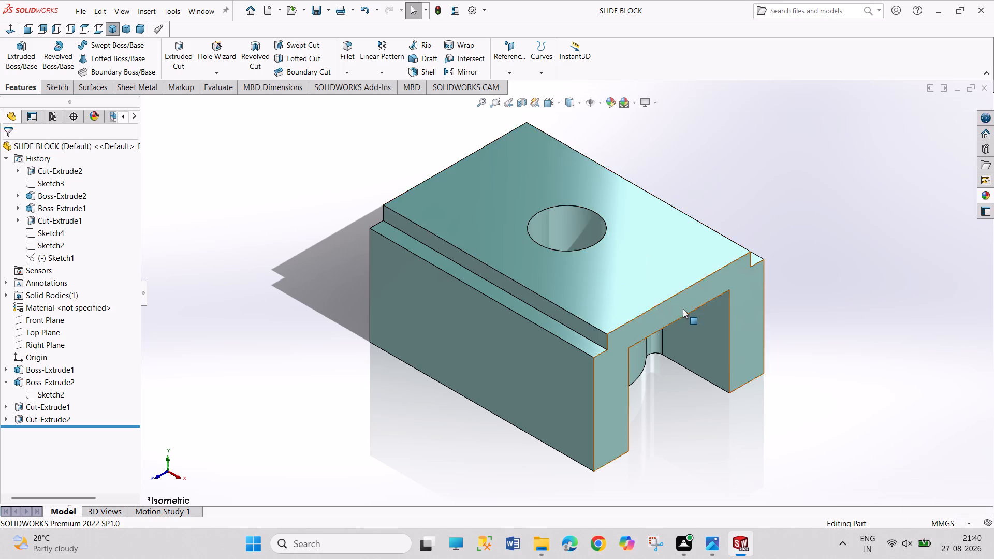
drag(273, 231, 764, 445)
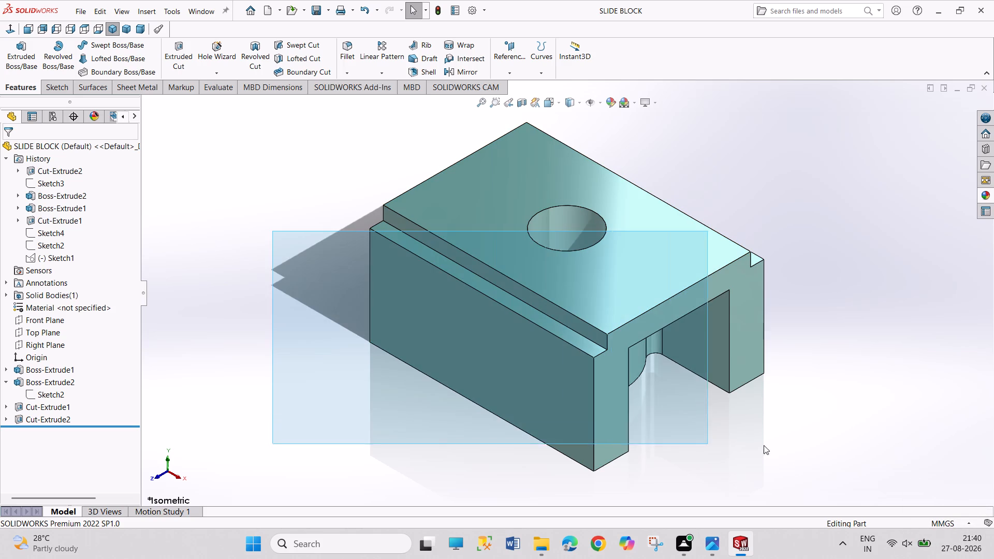
drag(764, 445, 837, 474)
click(831, 430)
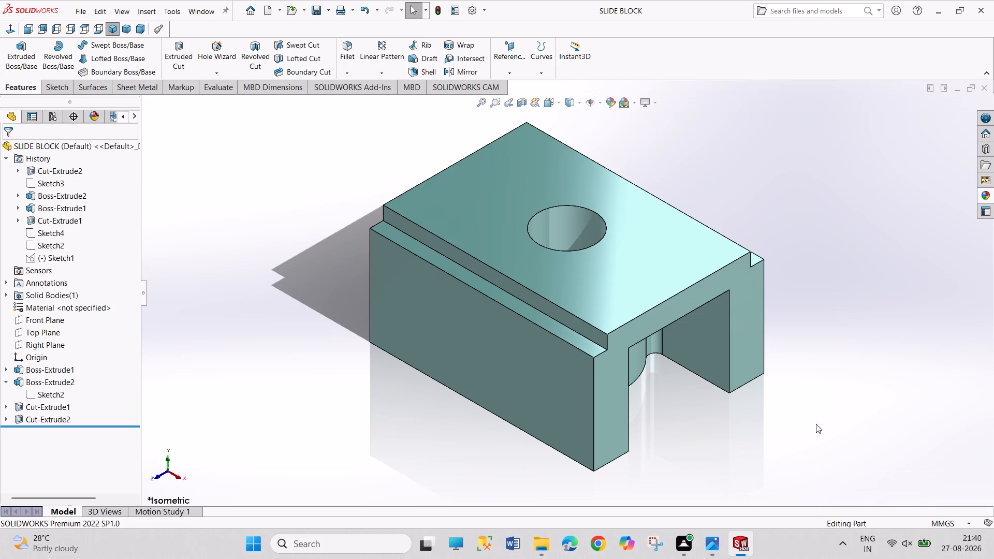
Consult the steam engine crosshead reference drawing and create a new part document in SOLIDWORKS.
click(706, 535)
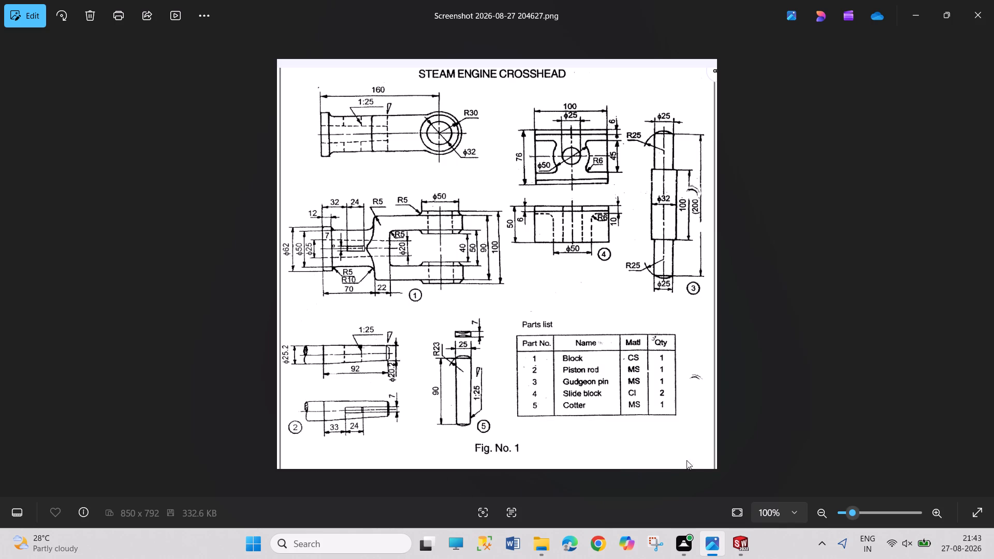
click(747, 543)
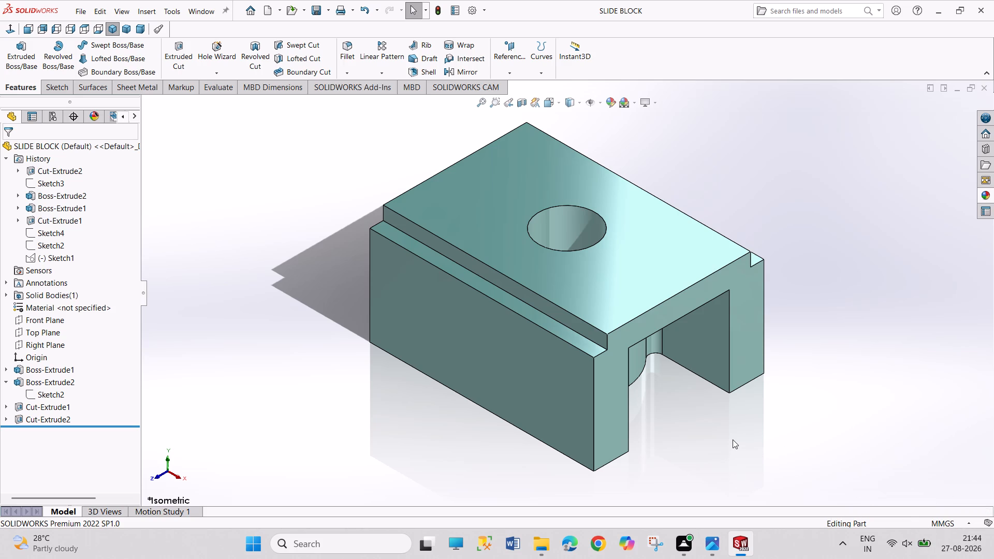
key(ctrl+n)
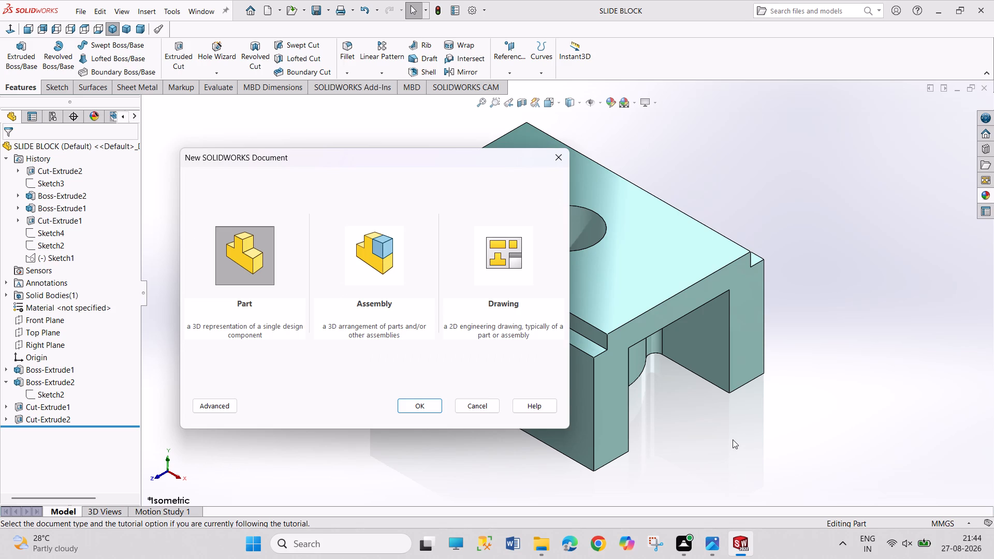
key(Return)
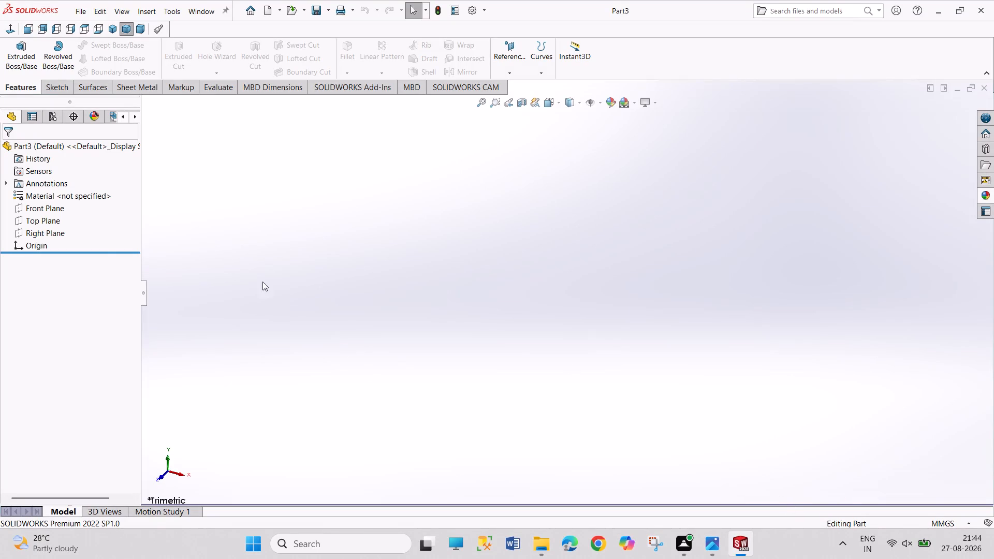
Sketch a circle centred on the origin of the Top Plane and dimension its diameter to 25.2 mm.
click(46, 223)
click(53, 210)
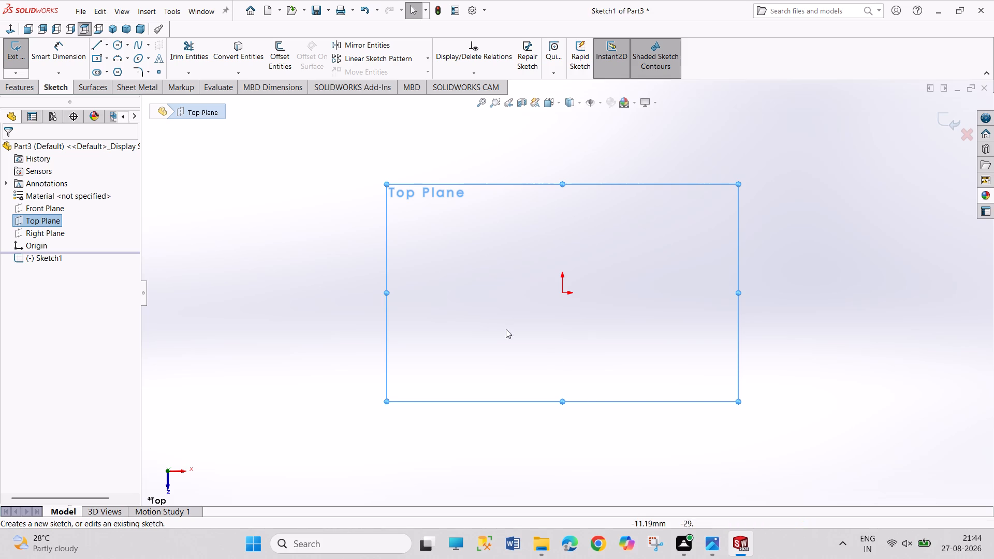
click(115, 45)
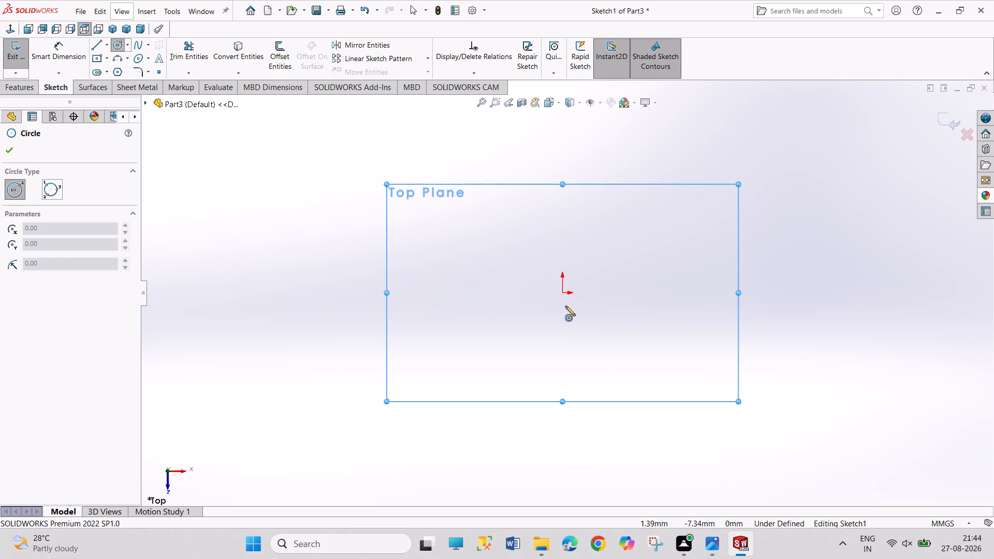
click(560, 293)
drag(587, 348, 601, 351)
right_drag(678, 349, 684, 216)
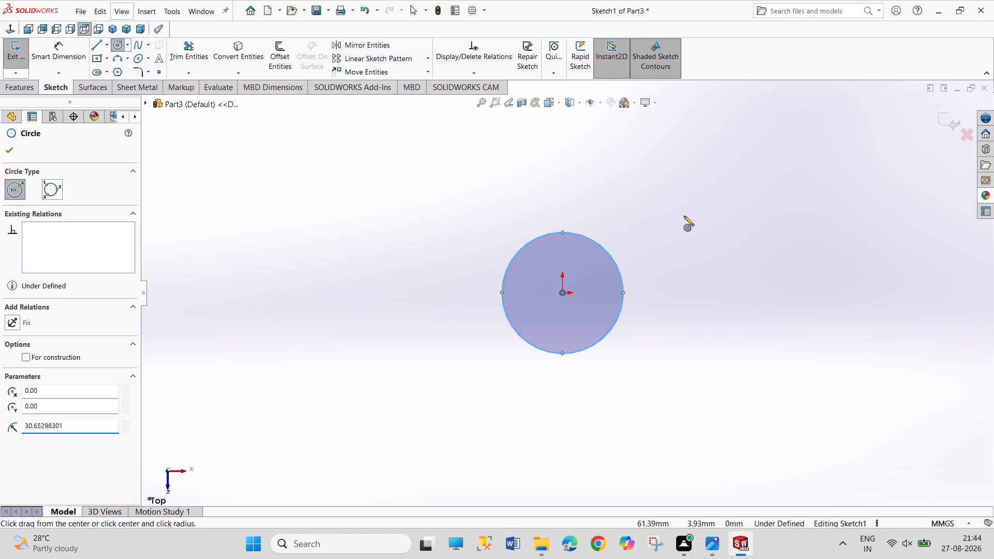
right_drag(684, 216, 674, 174)
click(604, 250)
click(649, 218)
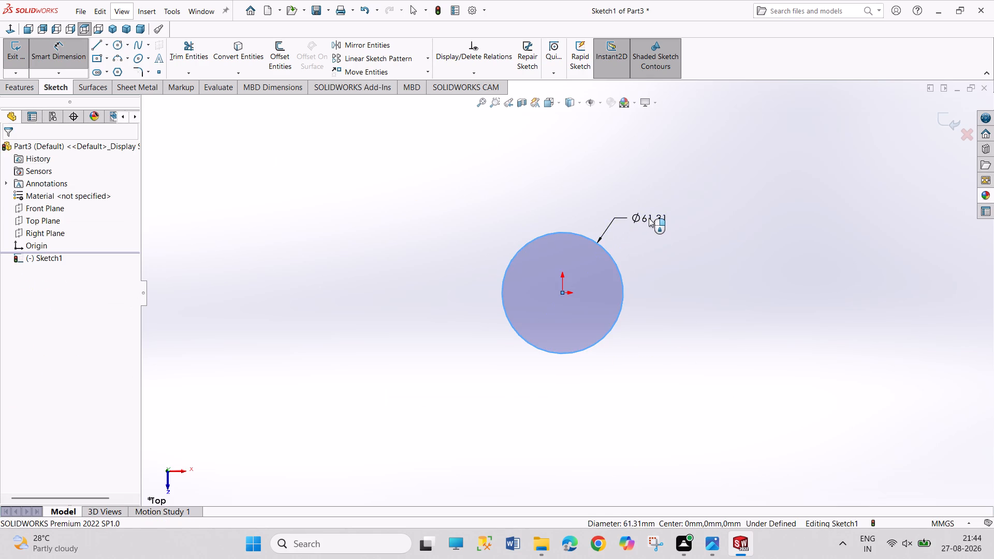
text(25.2)
key(Return)
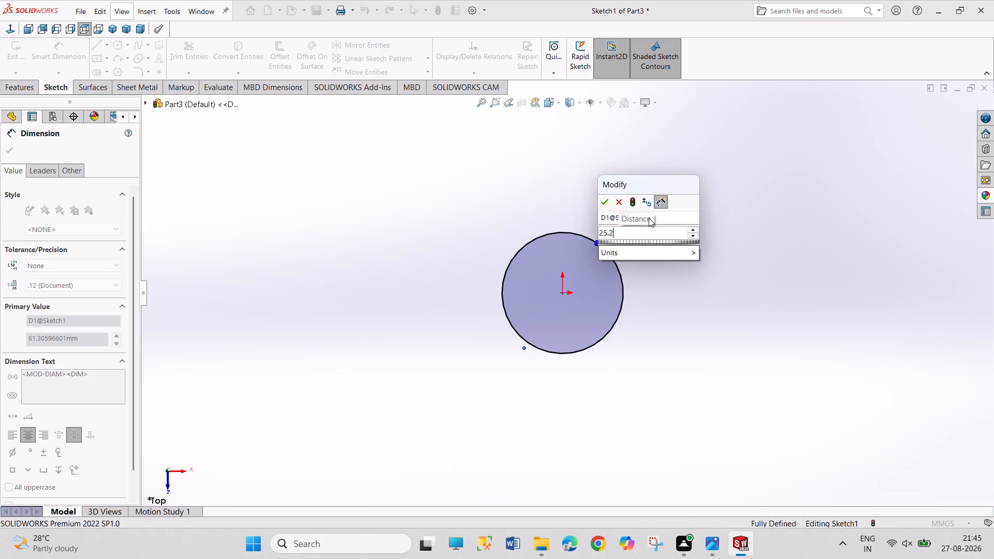
right_click(728, 264)
click(744, 298)
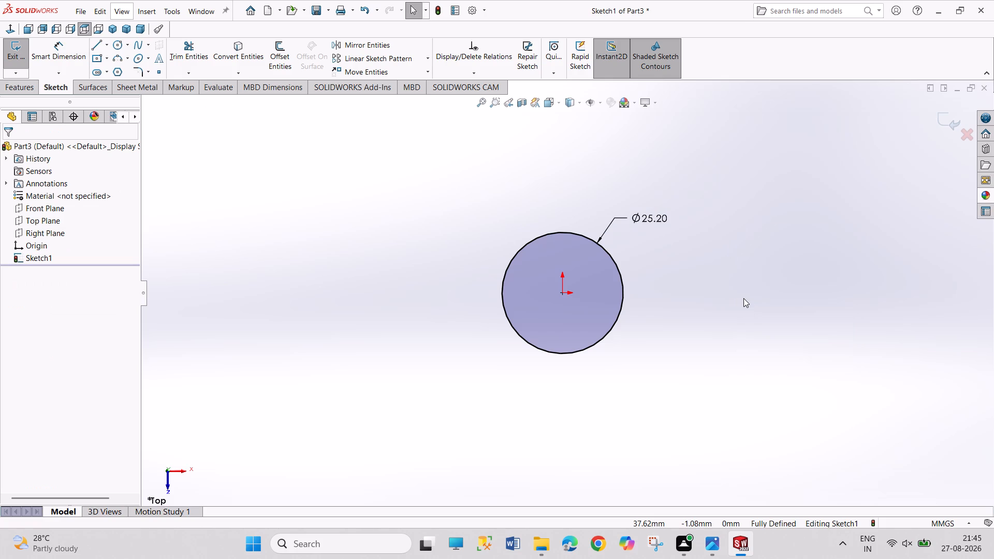
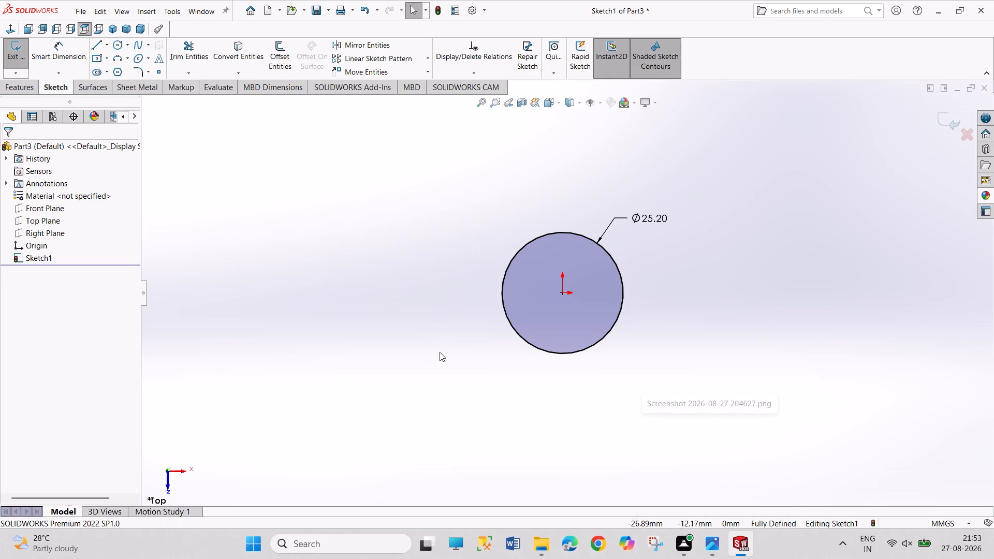
Extrude the 25.2 mm circle into a solid cylinder to a blind depth of 25.2 mm.
click(10, 61)
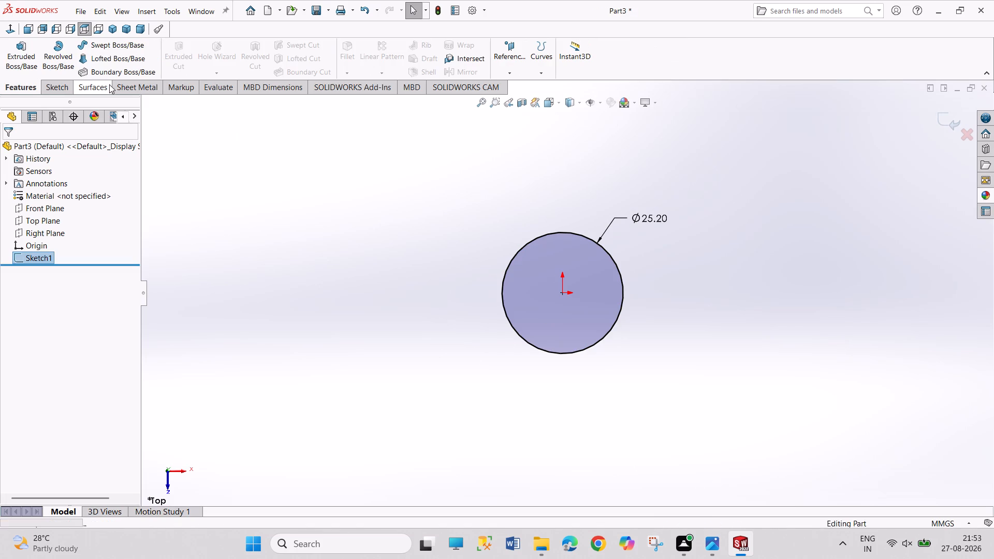
click(17, 57)
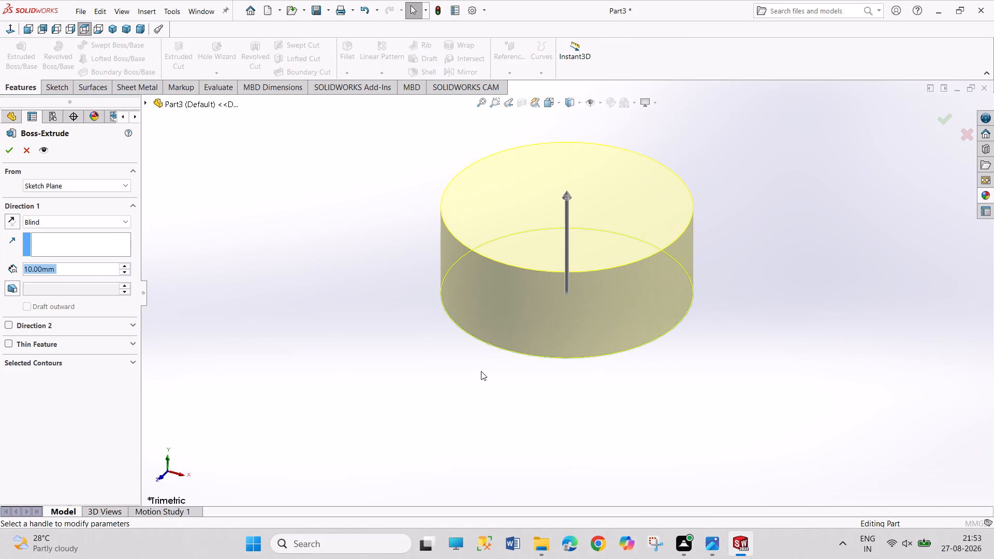
text(25.2)
key(Return)
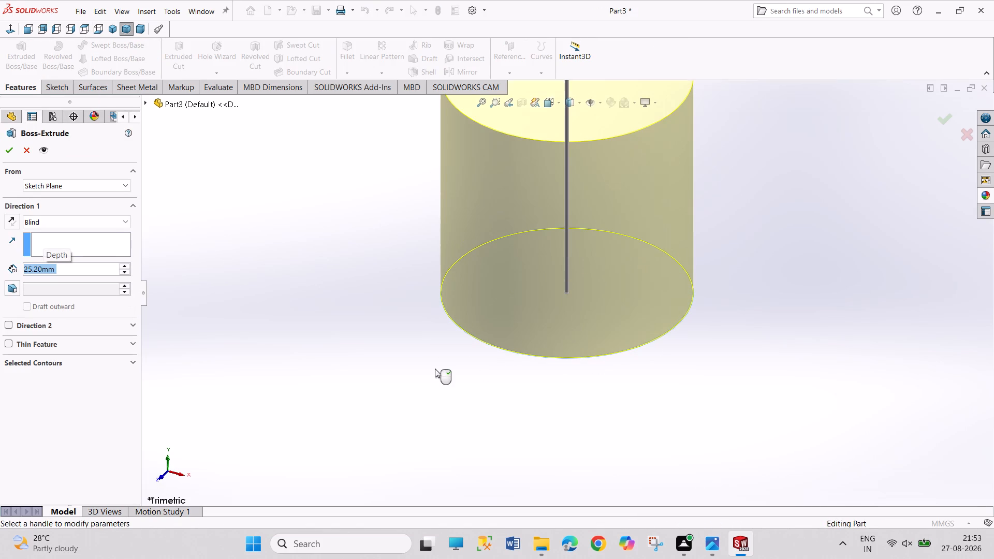
click(13, 152)
Sketch a circle centred on the origin on the cylinder's top face and dimension its diameter to 25.2 mm.
scroll(470, 265, up, 1)
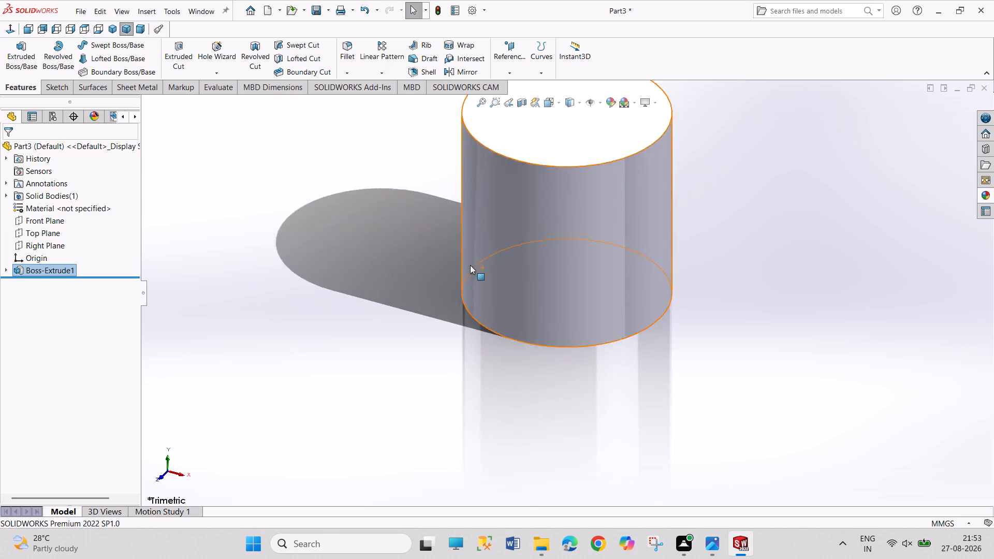
scroll(470, 265, up, 2)
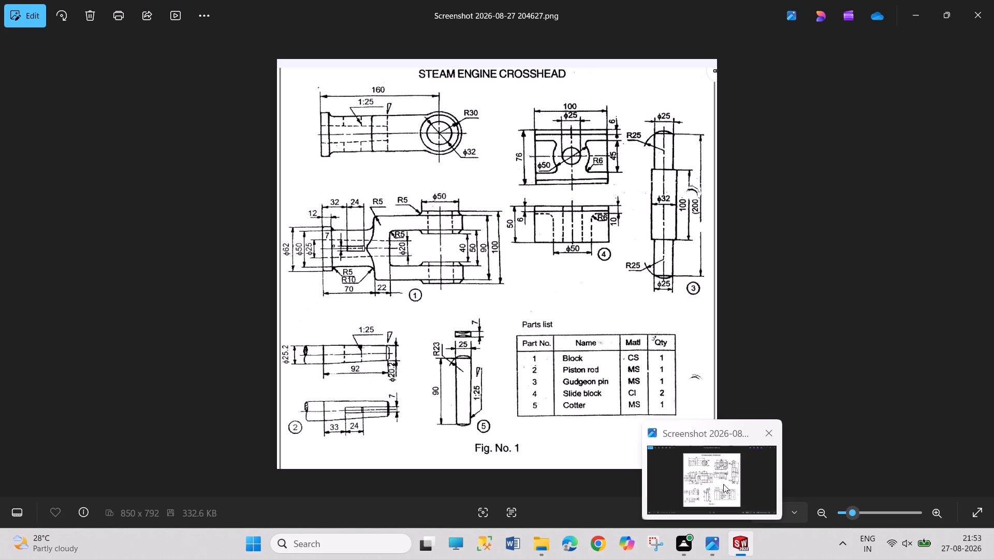
click(611, 170)
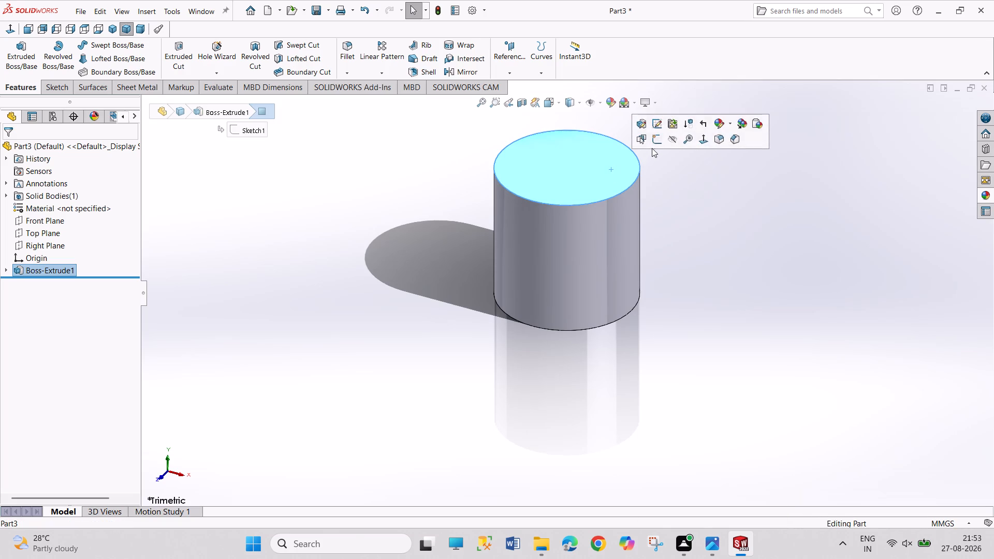
click(654, 143)
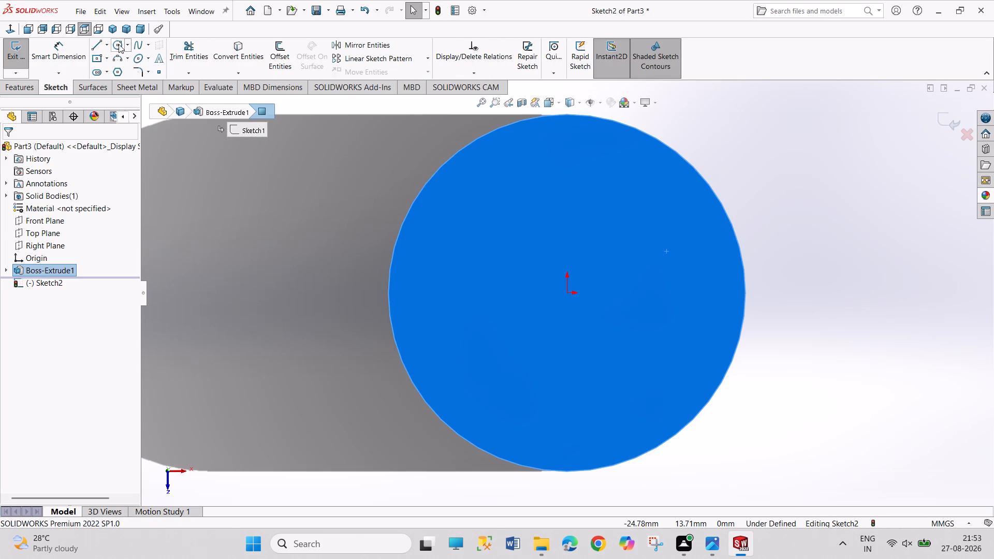
click(118, 43)
click(567, 293)
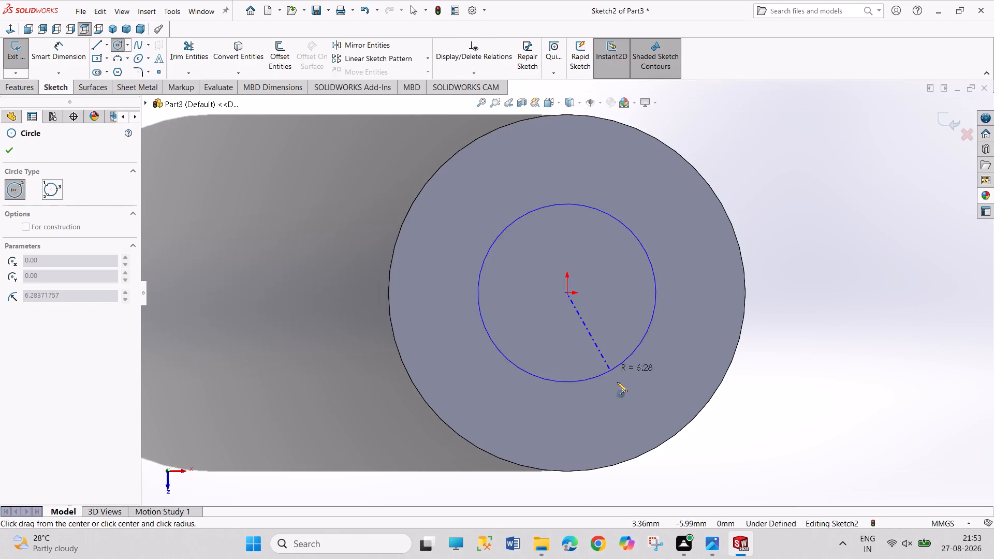
drag(625, 409, 636, 415)
right_drag(769, 429, 778, 299)
click(689, 260)
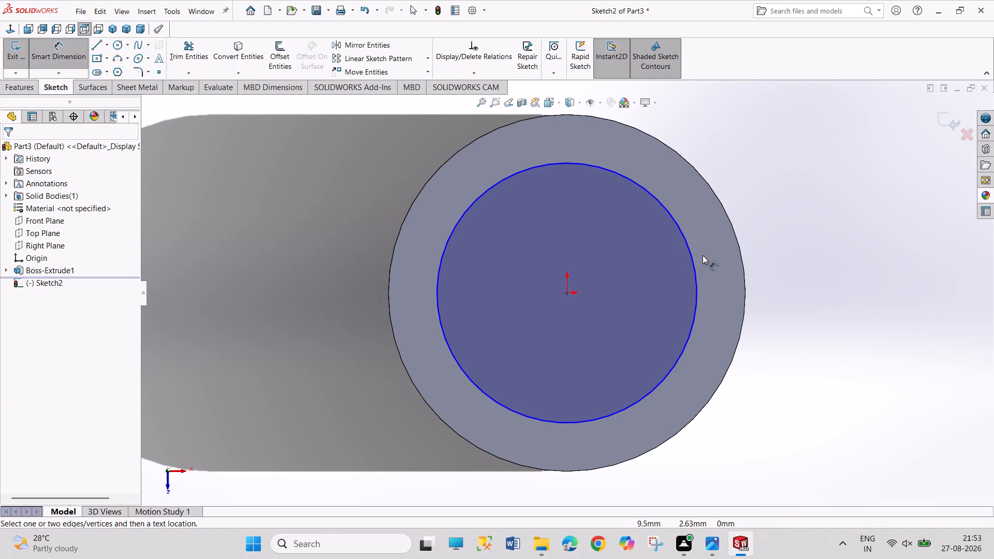
click(692, 260)
click(768, 211)
text(25.2)
key(Return)
right_click(821, 282)
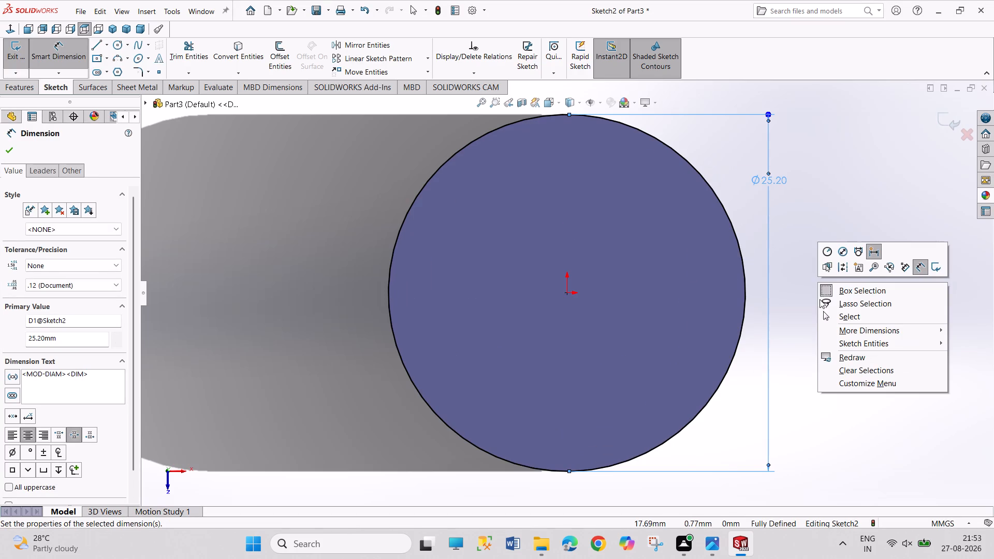
click(824, 318)
click(9, 56)
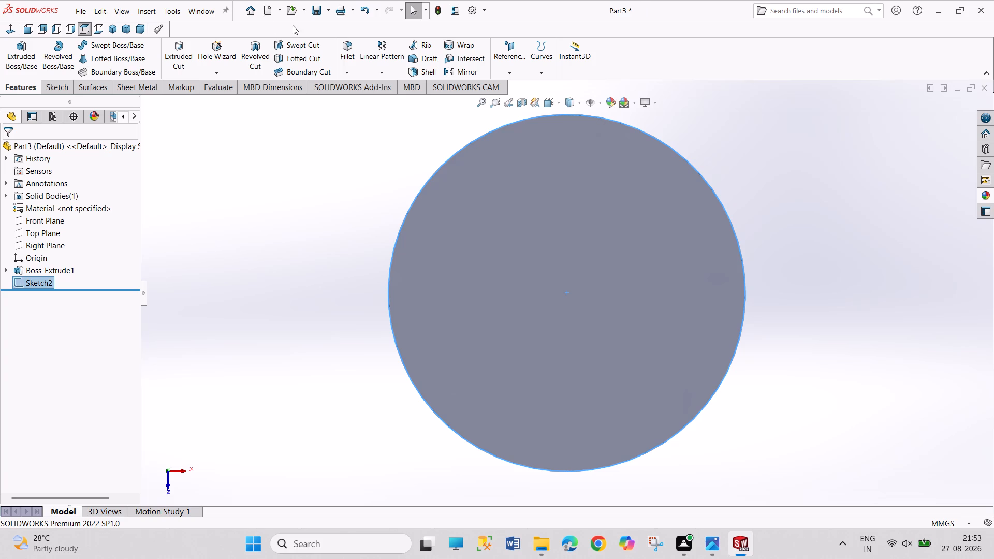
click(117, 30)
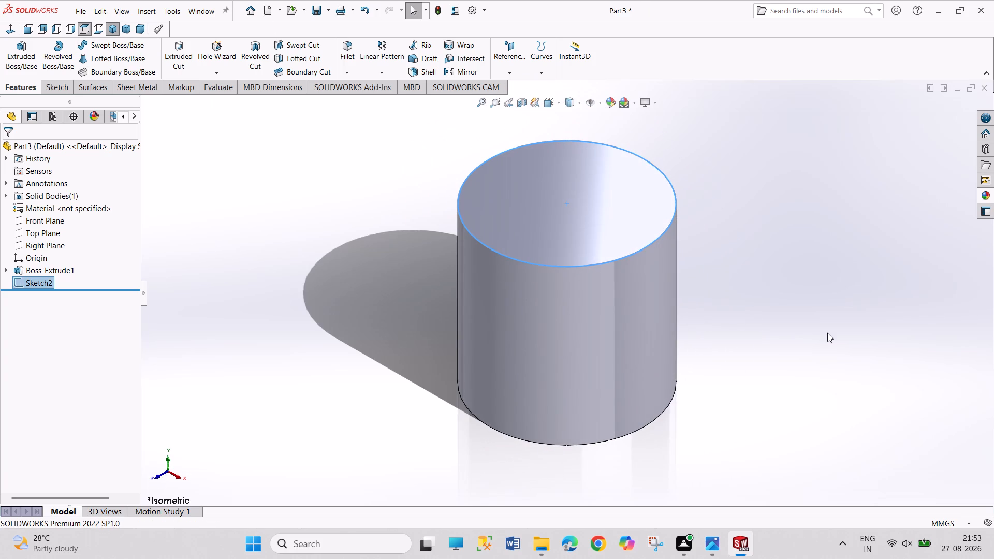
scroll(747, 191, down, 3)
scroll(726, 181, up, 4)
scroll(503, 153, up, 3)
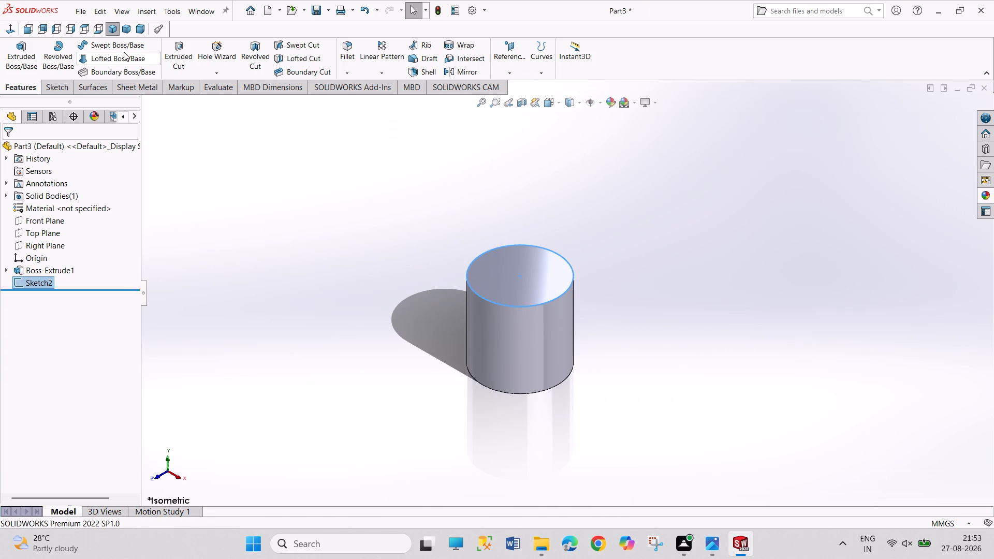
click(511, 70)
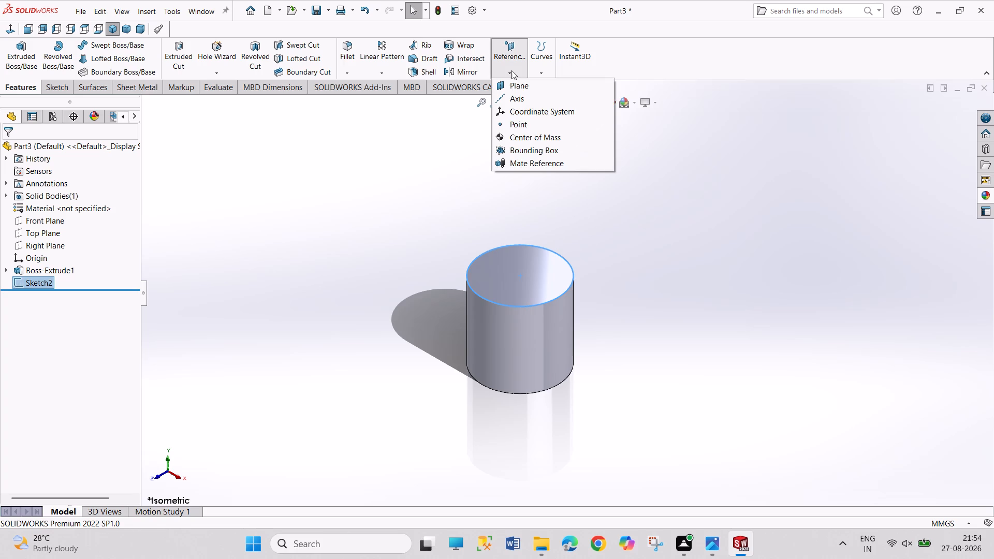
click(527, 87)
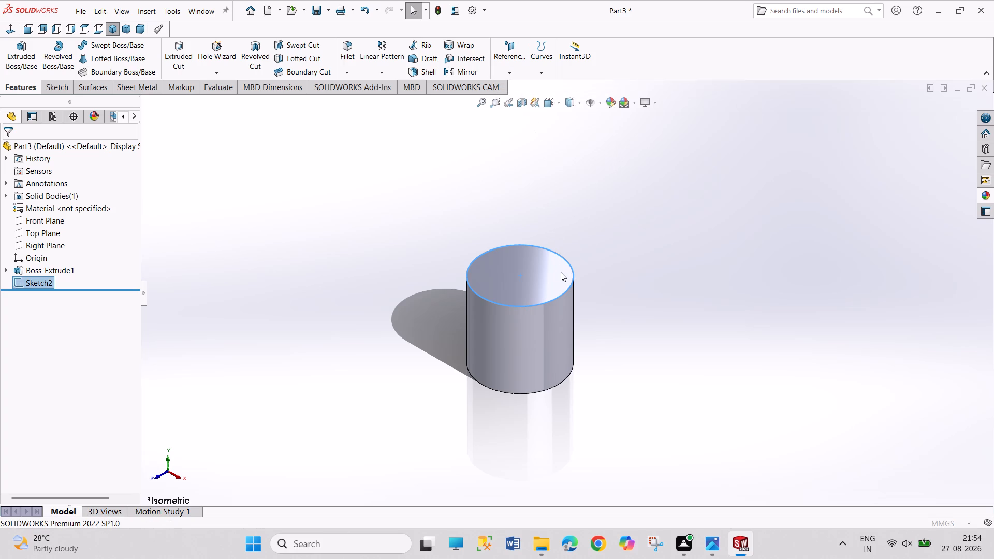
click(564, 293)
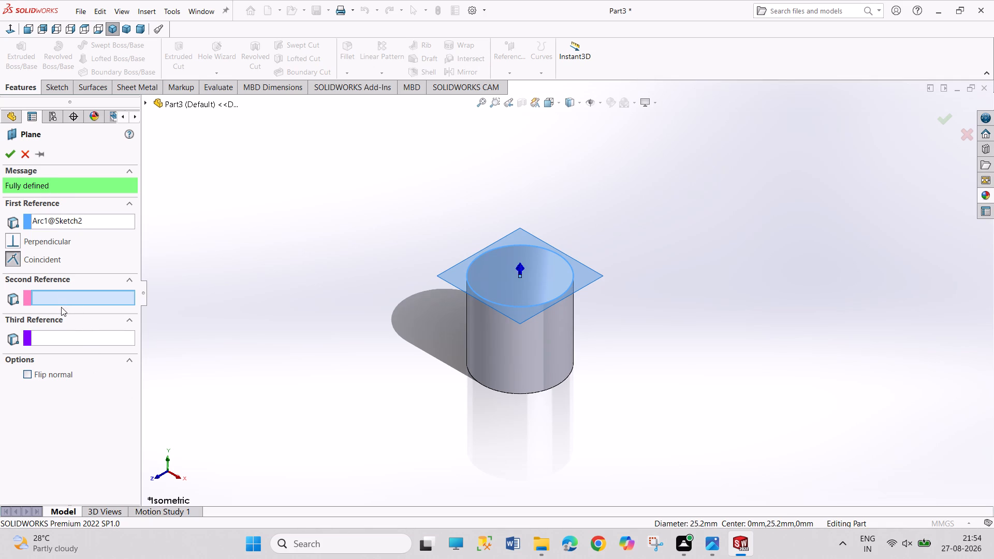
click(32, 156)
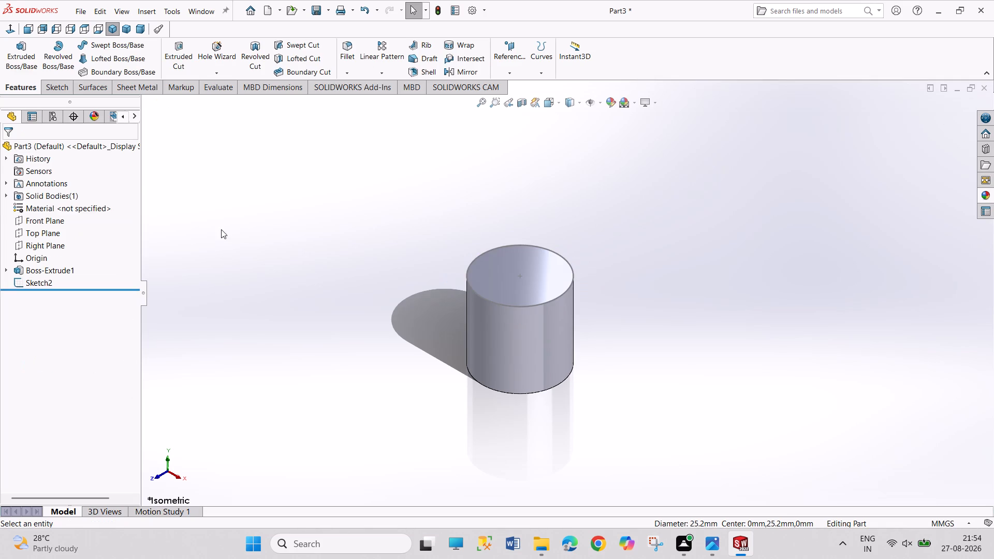
Create a reference plane offset 92 mm above the cylinder's top face.
click(520, 300)
click(500, 65)
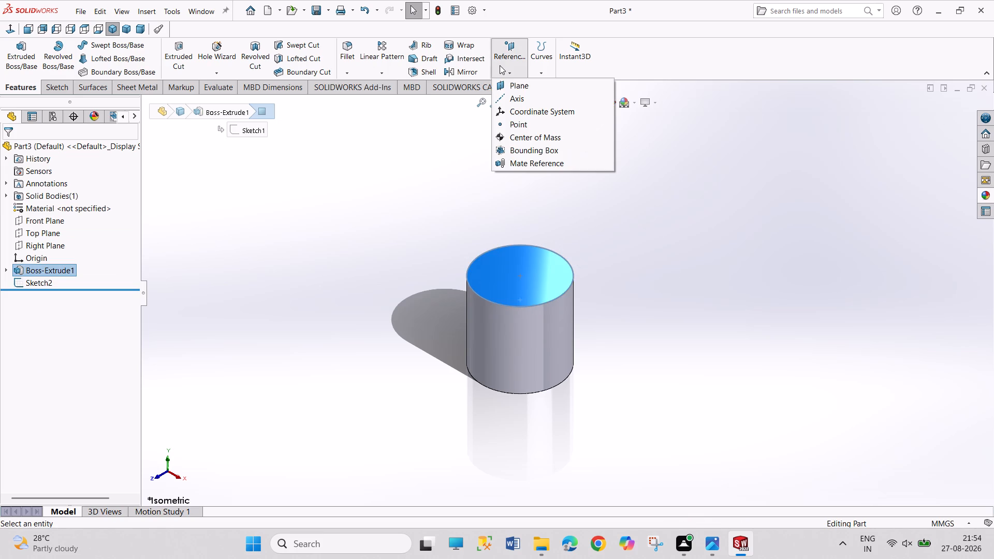
click(514, 87)
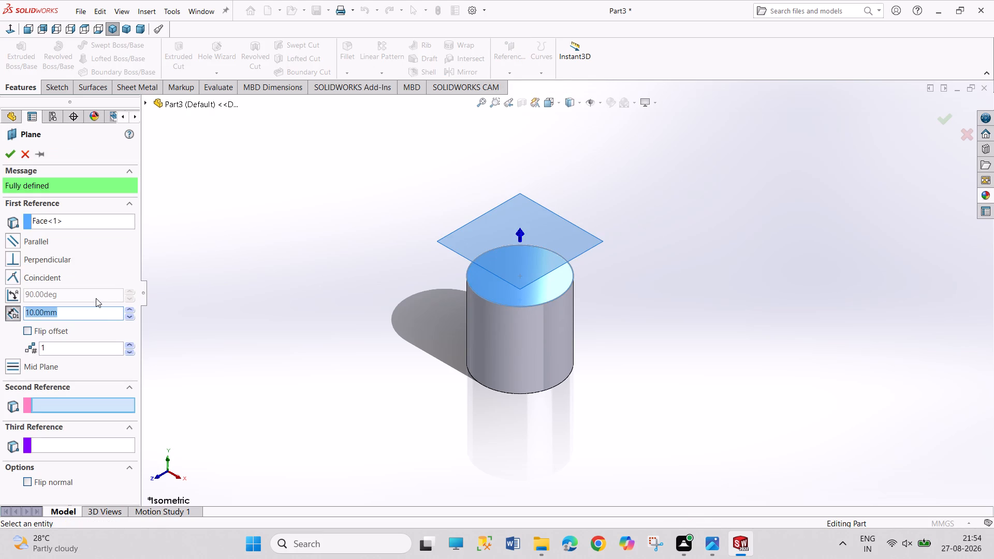
text(92)
key(Return)
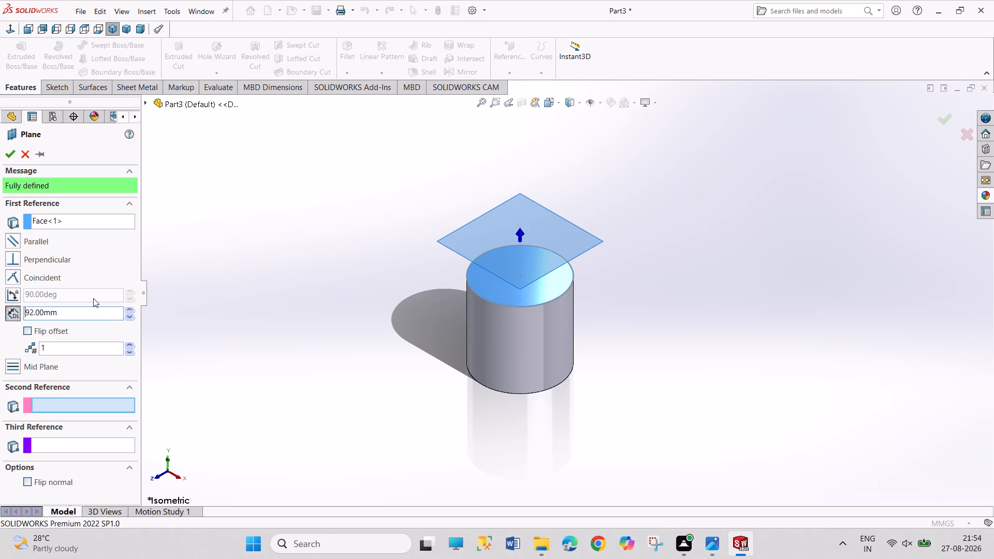
click(13, 155)
Sketch a circle centred on the origin on the offset plane, dimension its diameter to 20.2 mm and exit the sketch.
scroll(562, 212, down, 3)
scroll(562, 212, up, 6)
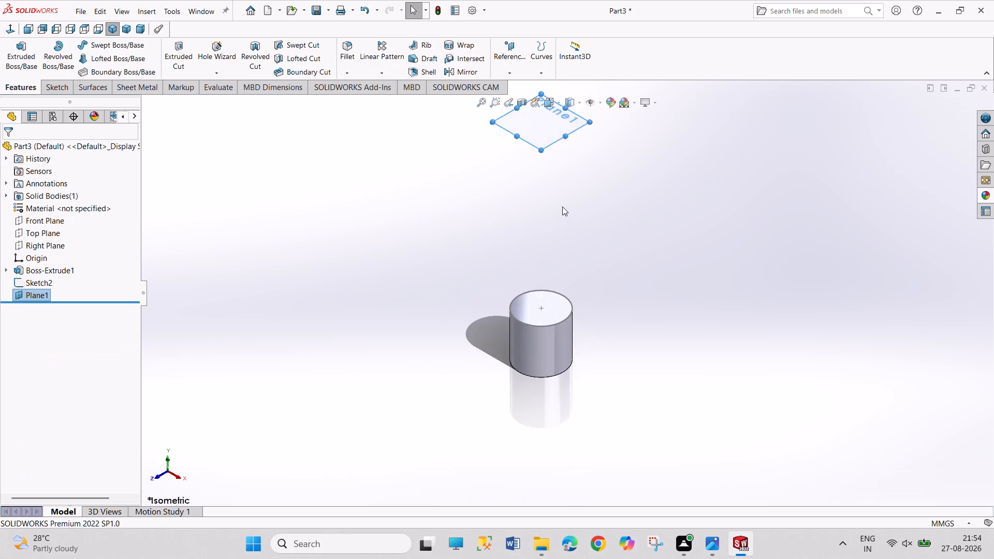
scroll(562, 206, up, 3)
click(544, 192)
click(584, 168)
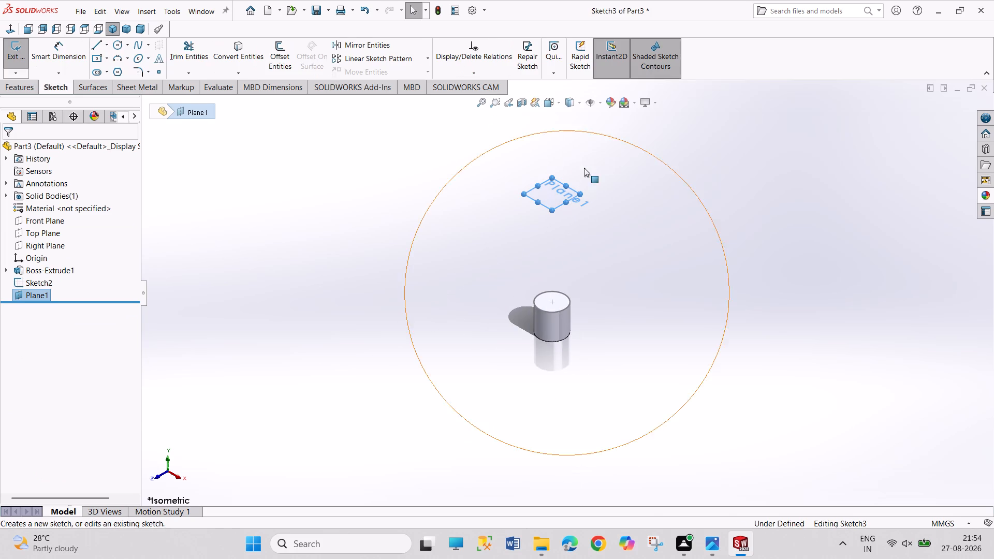
click(115, 43)
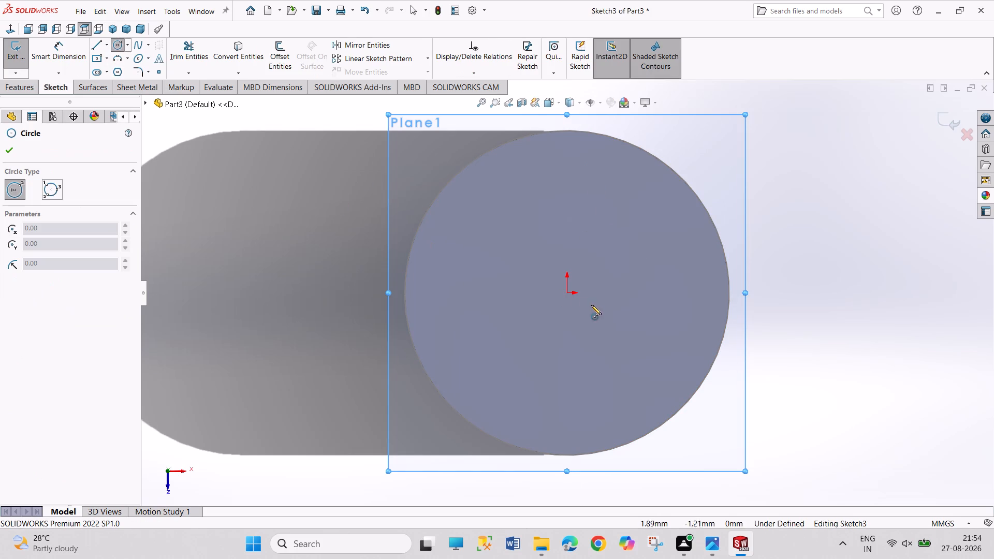
drag(566, 290, 569, 296)
click(624, 357)
right_drag(821, 363, 788, 231)
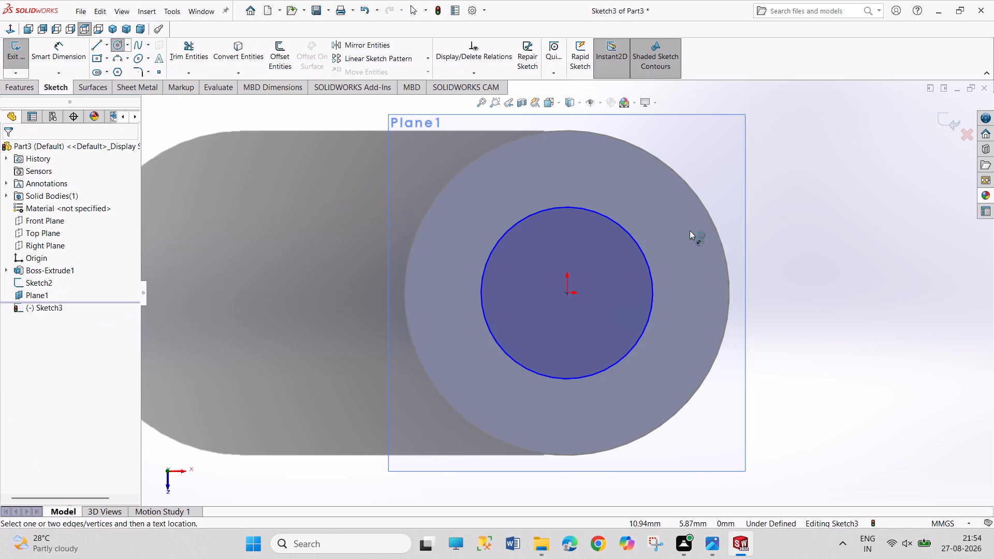
click(645, 262)
click(781, 233)
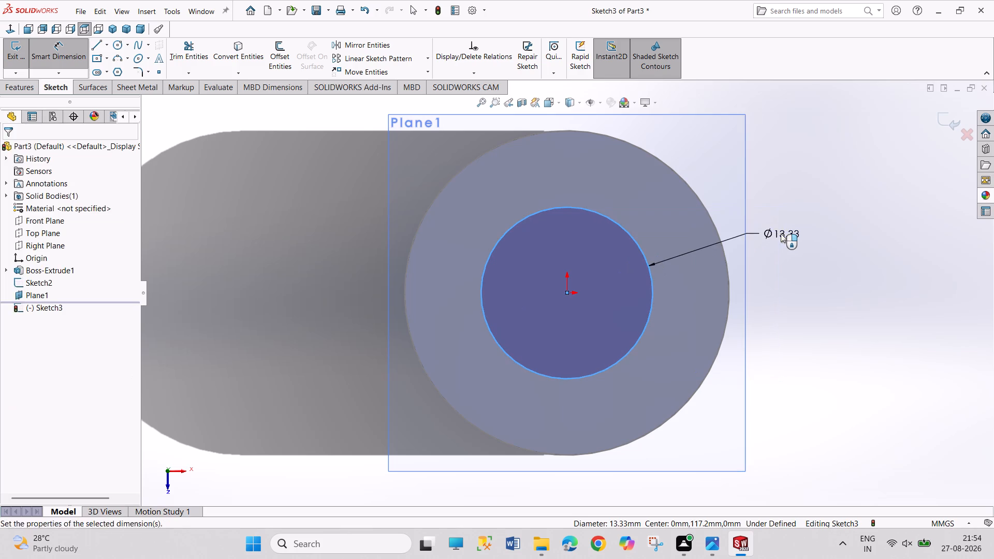
text(20.2.)
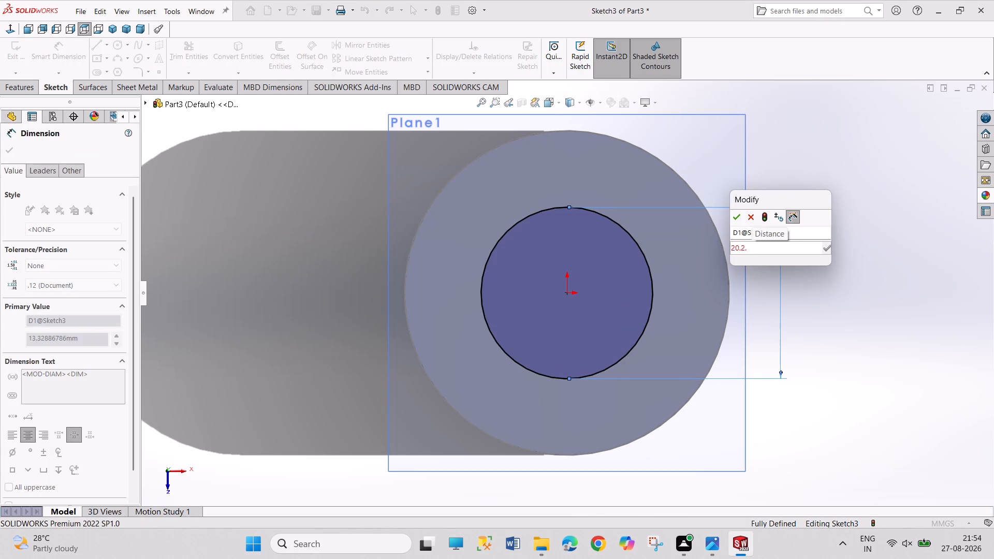
key(BackSpace)
key(Return)
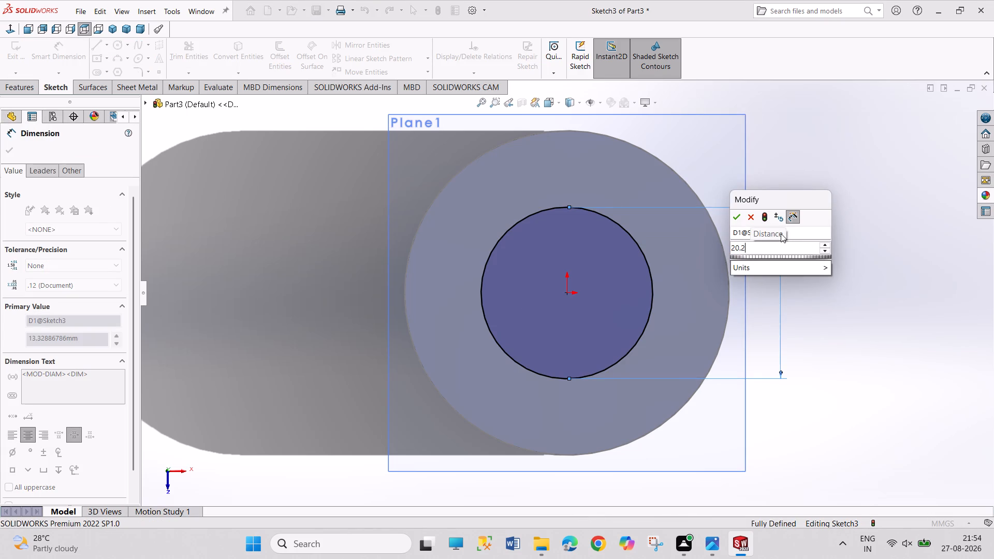
right_click(861, 289)
click(874, 321)
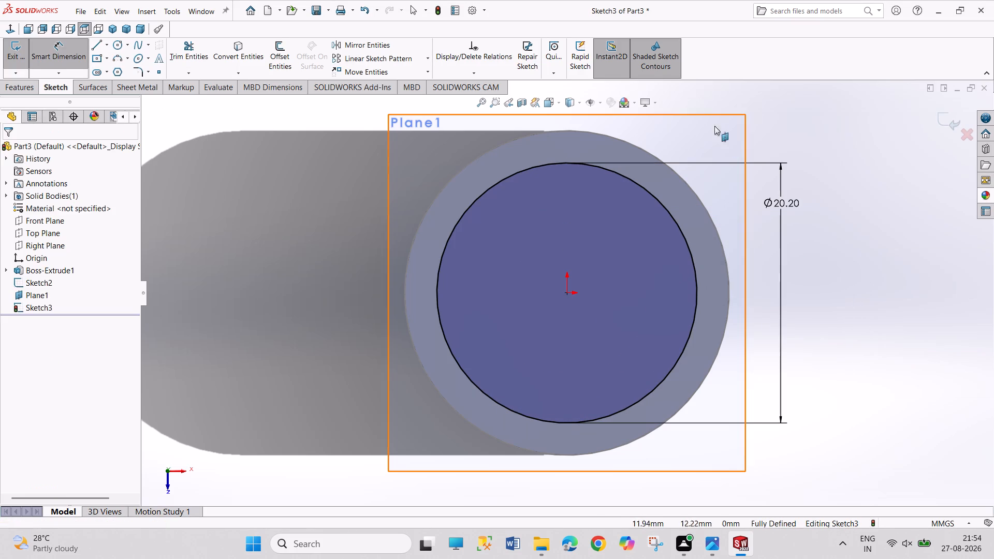
right_click(707, 111)
right_click(694, 118)
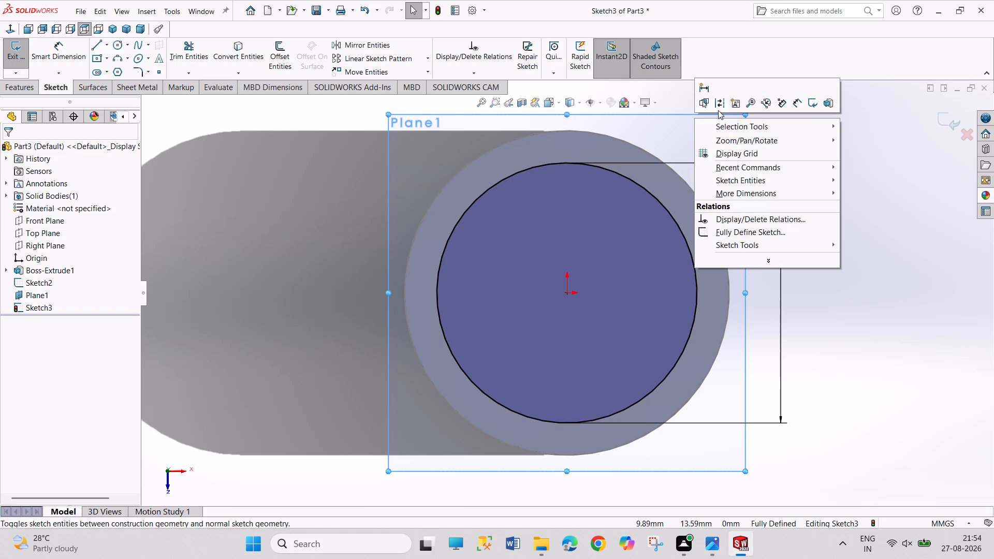
right_click(399, 166)
click(347, 240)
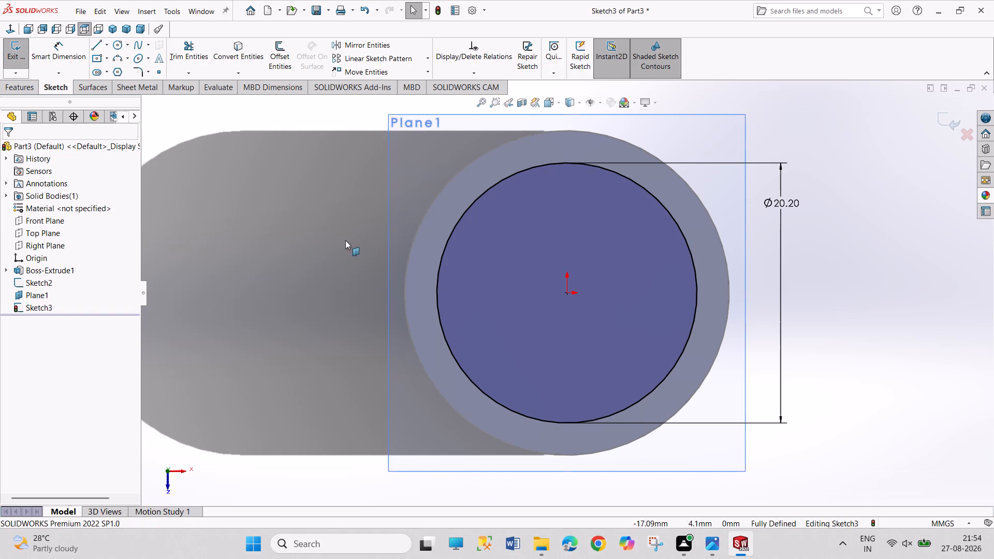
click(2, 55)
click(11, 55)
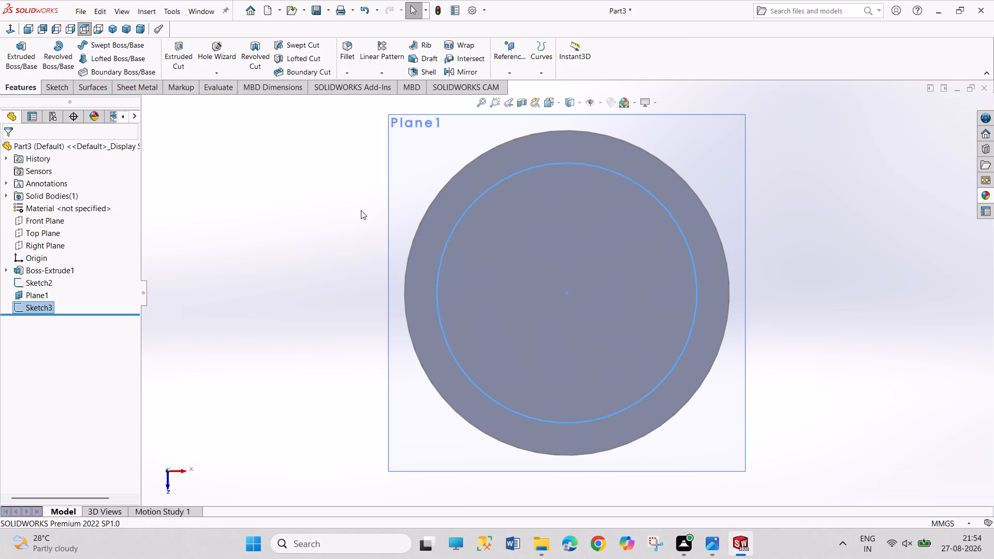
Hide the offset reference plane.
right_click(398, 200)
click(433, 184)
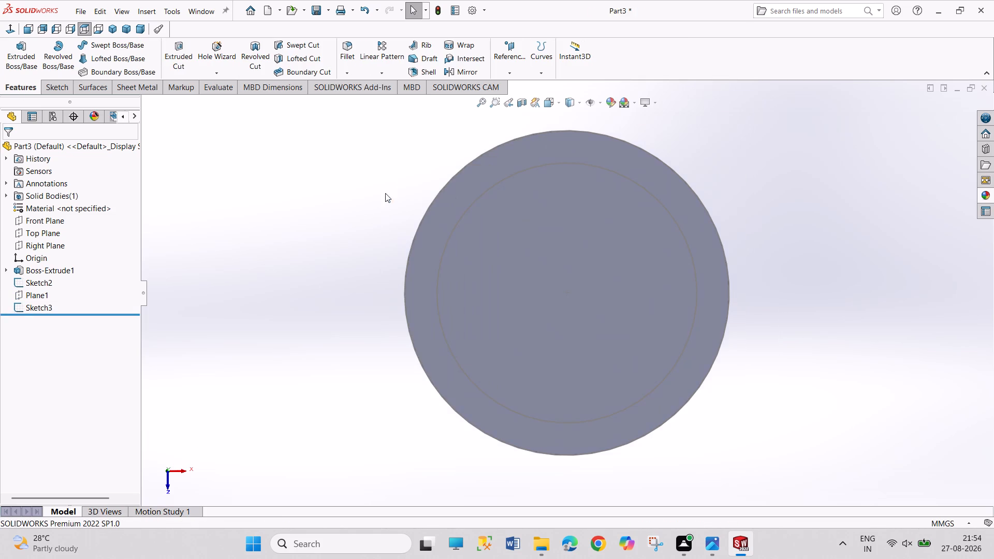
Loft a solid between the 25.2 mm circle on the cylinder's end face and the 20.2 mm circle on the offset plane.
middle_drag(373, 199, 421, 233)
scroll(616, 303, up, 5)
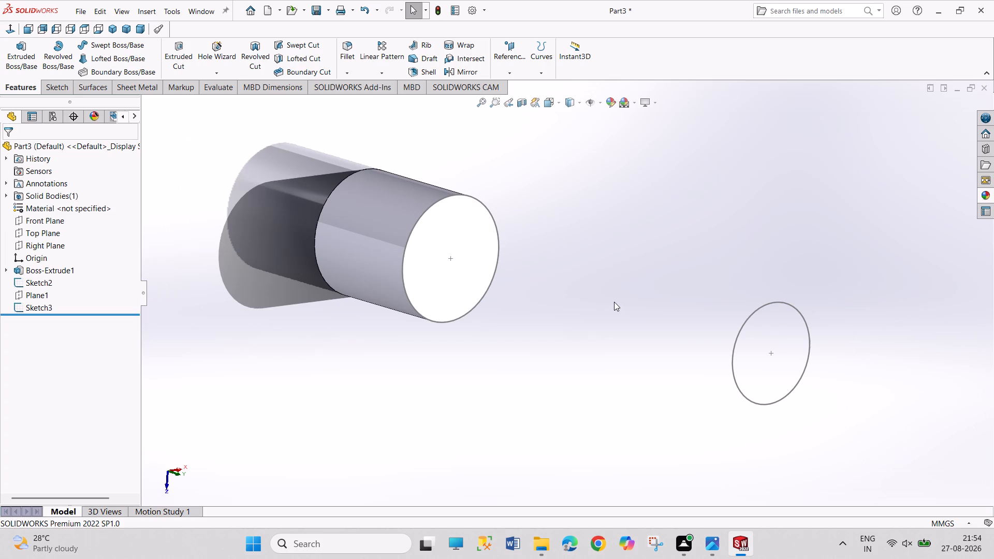
click(129, 60)
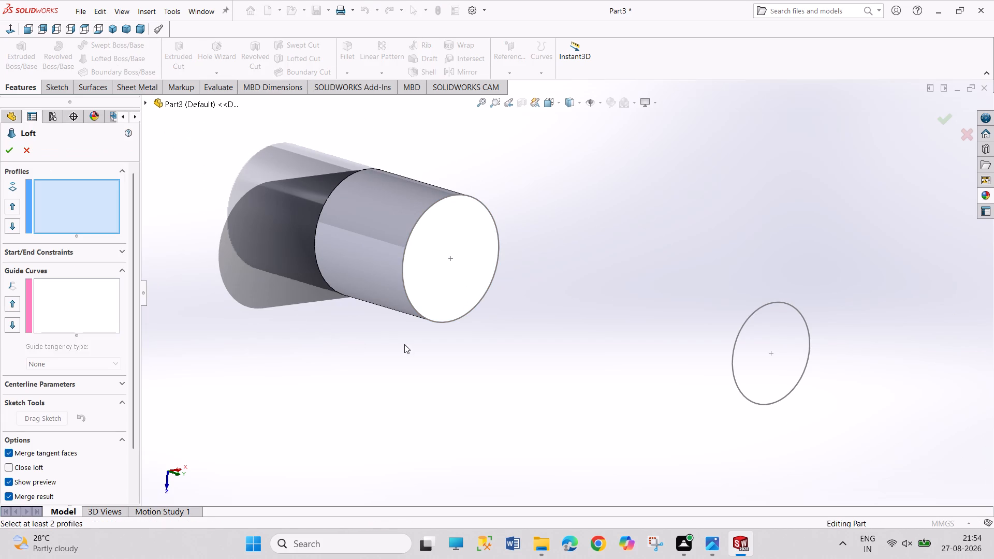
click(434, 320)
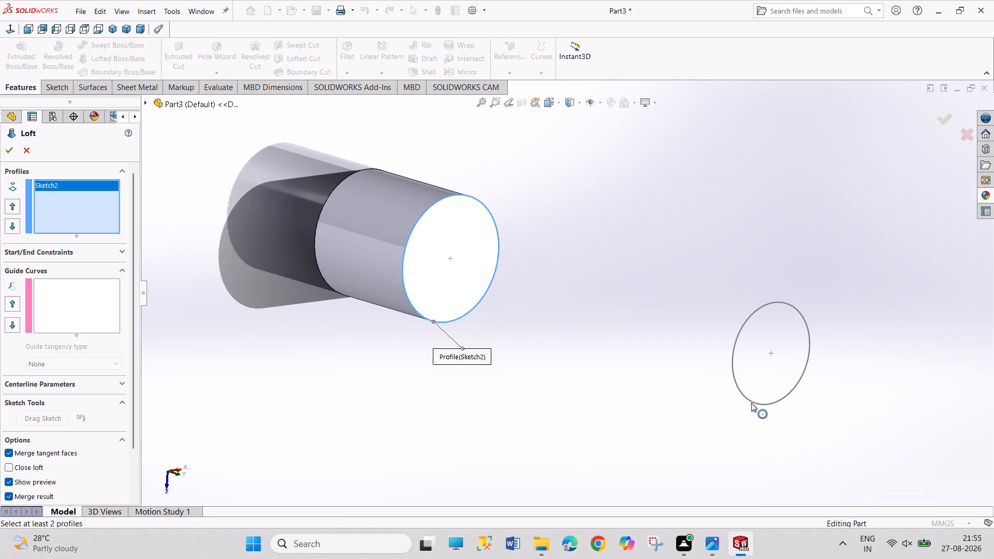
click(751, 403)
click(9, 157)
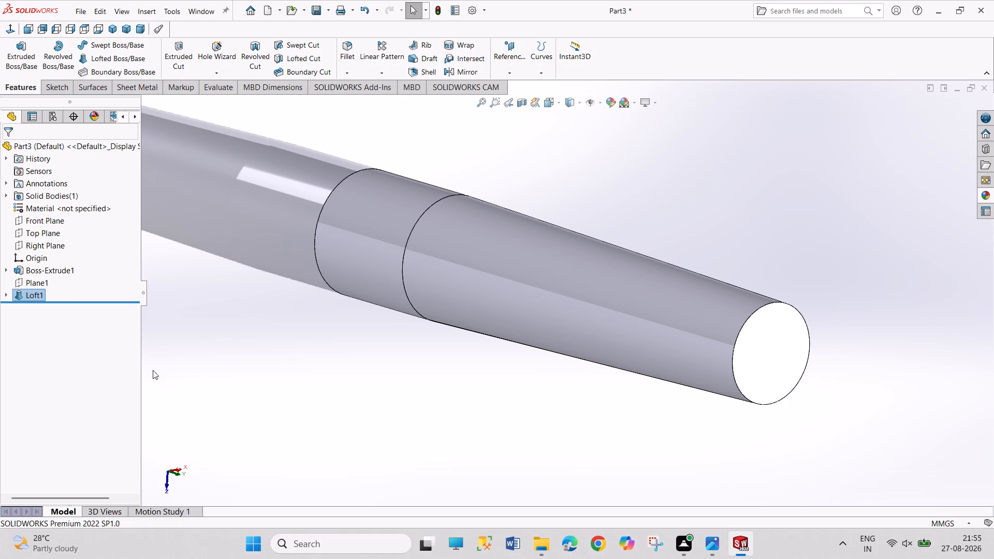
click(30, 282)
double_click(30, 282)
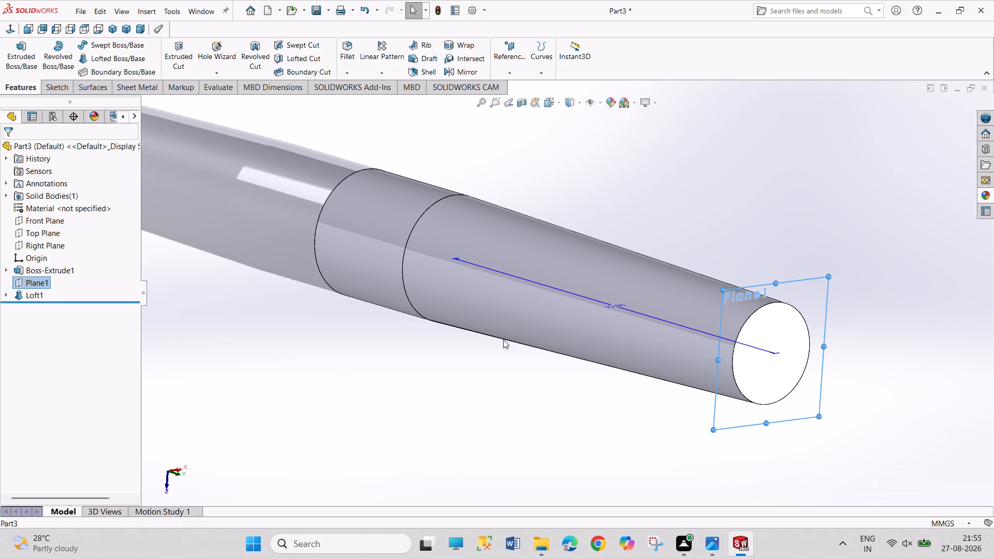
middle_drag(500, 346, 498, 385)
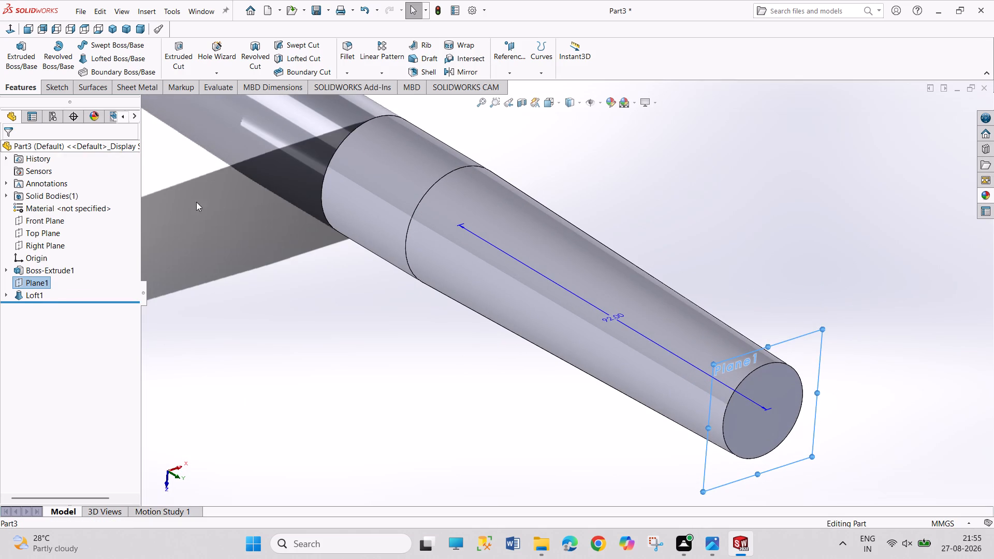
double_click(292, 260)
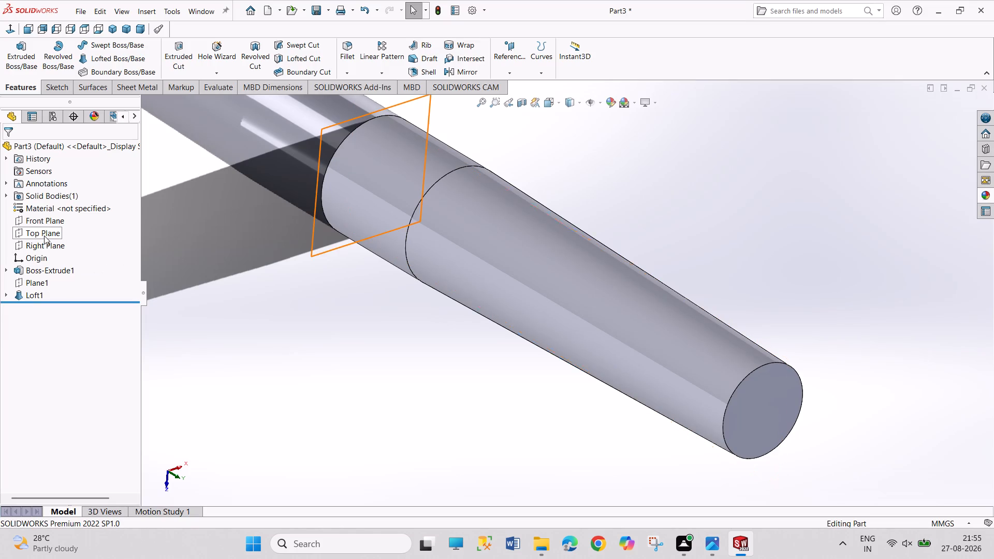
Start a sketch on the Front Plane and draw a centre rectangle about 7.5 mm by 20 mm on the tapered section's axis.
click(39, 223)
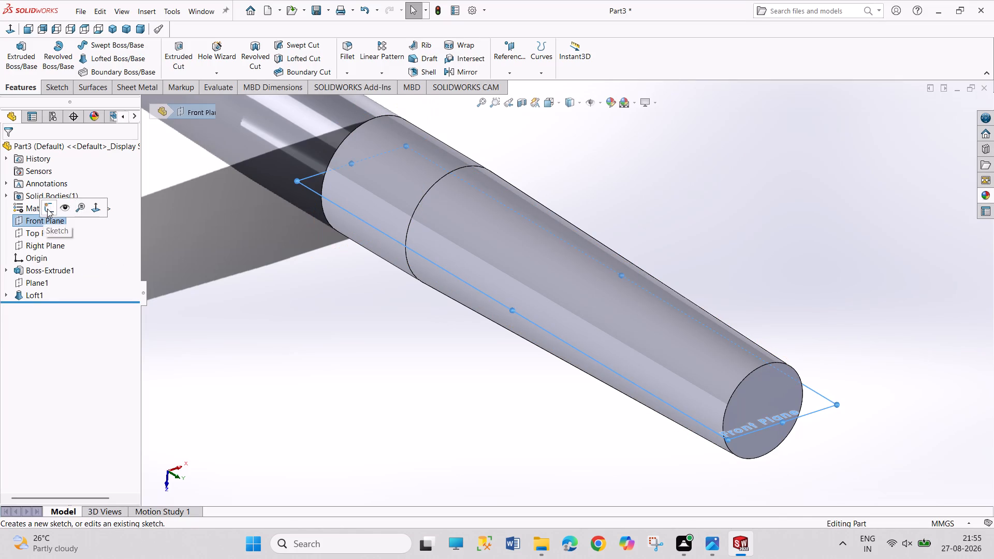
click(48, 208)
click(718, 315)
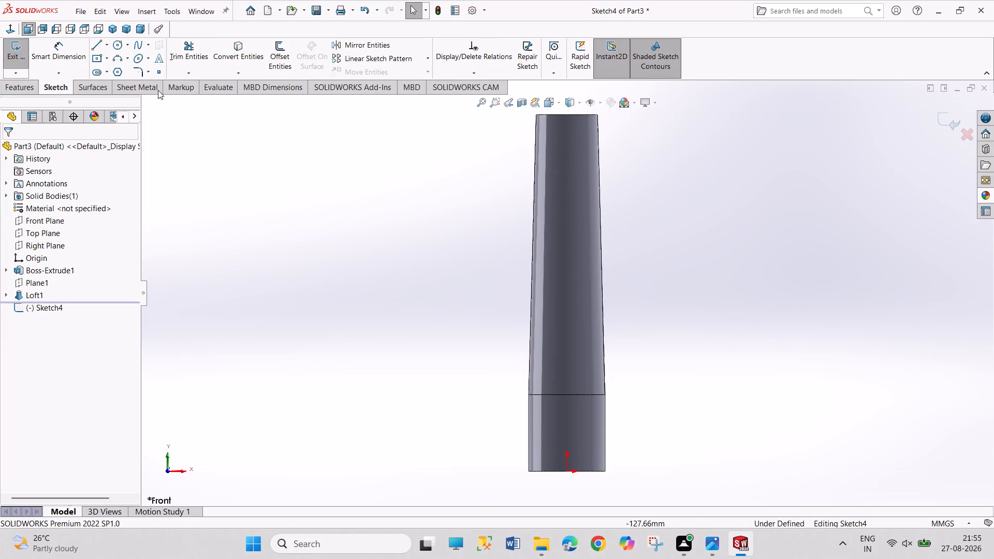
click(97, 59)
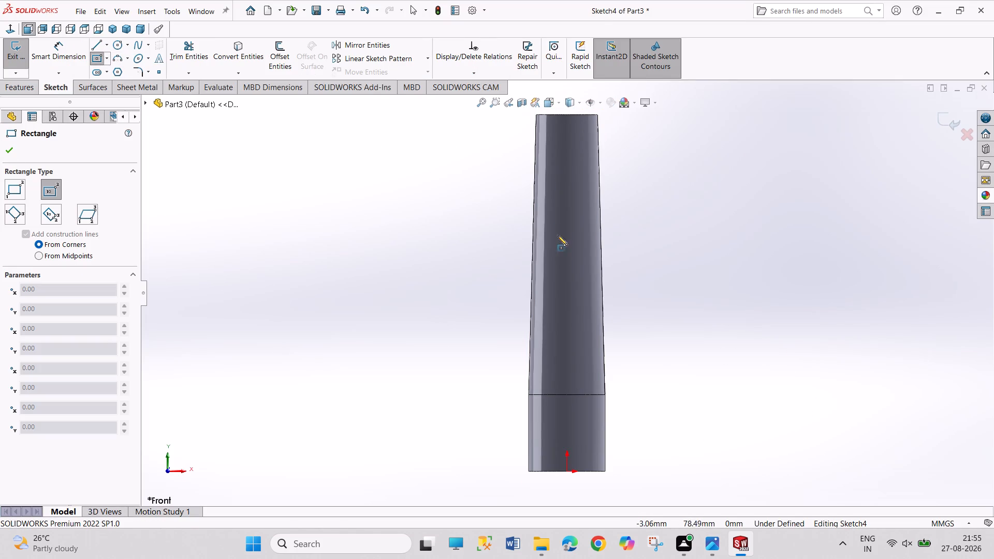
click(569, 254)
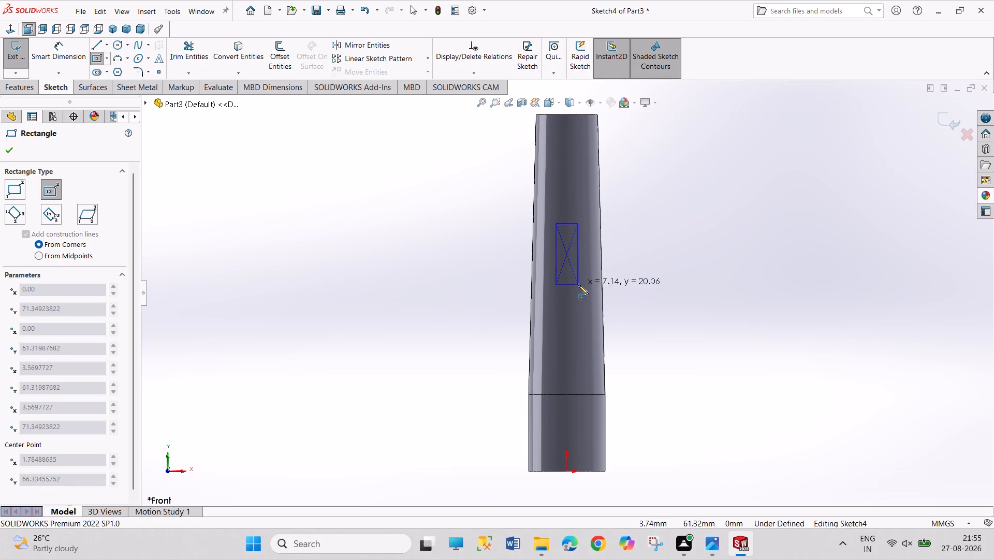
click(578, 285)
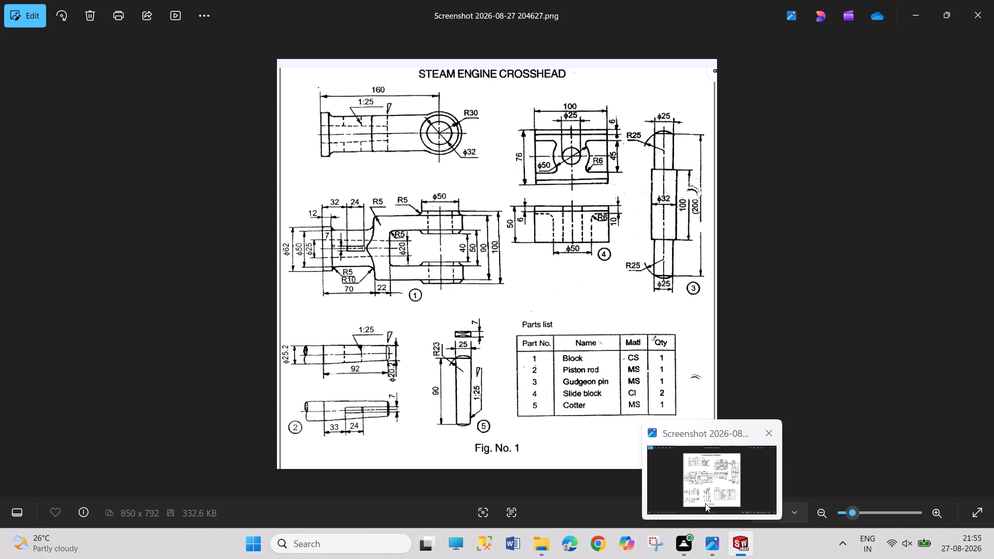
Dimension the rectangle's lower edge 33 mm from the edge where the taper meets the cylinder.
right_drag(726, 367, 713, 211)
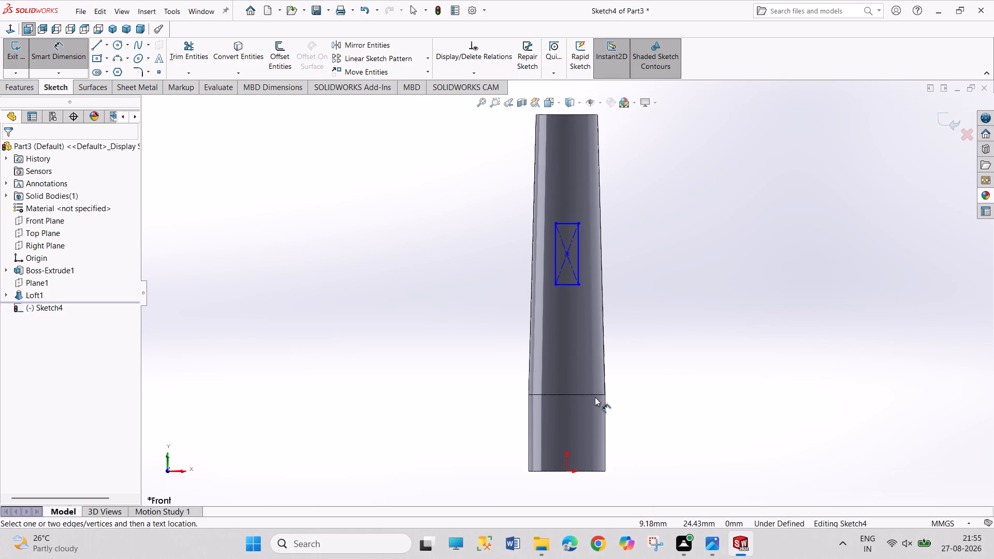
click(595, 394)
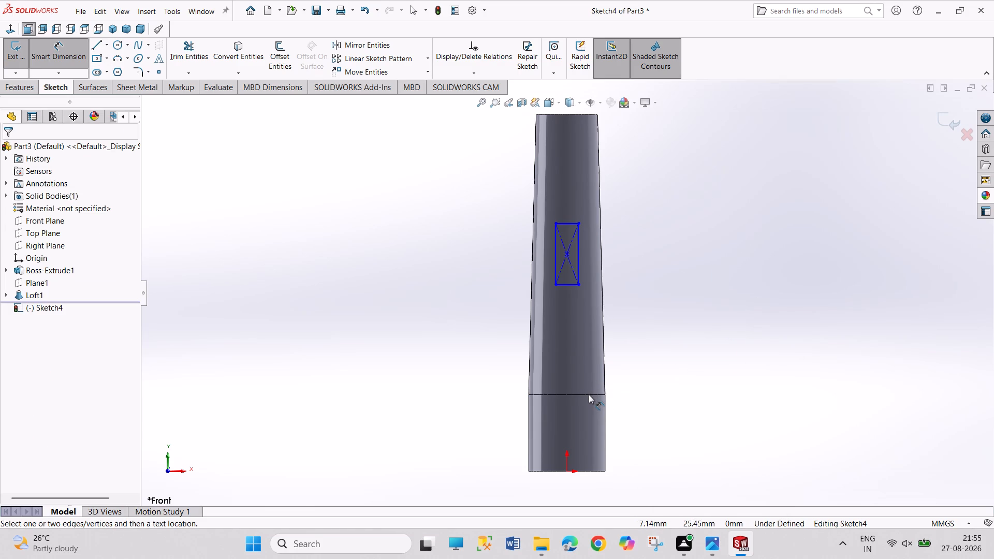
click(590, 395)
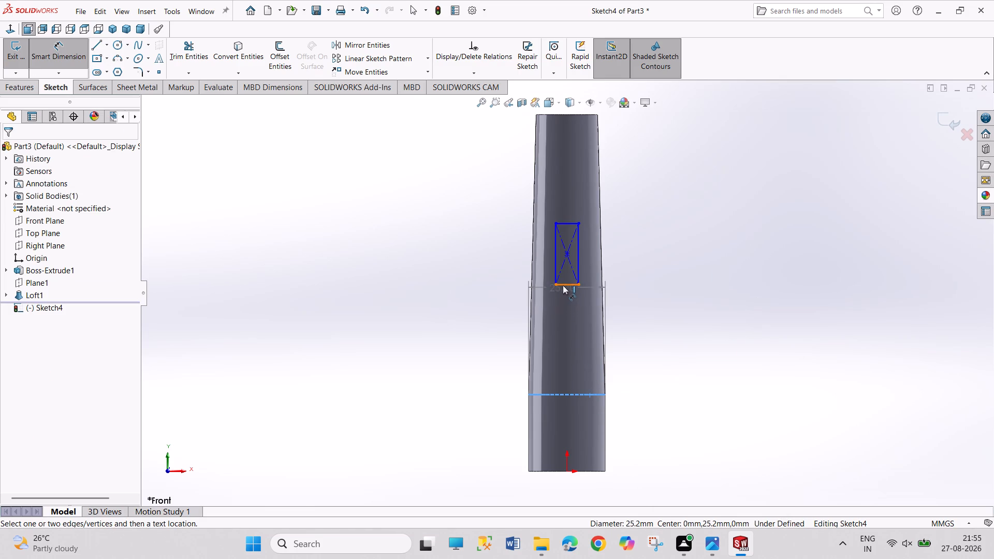
click(563, 285)
click(674, 337)
text(33)
key(Return)
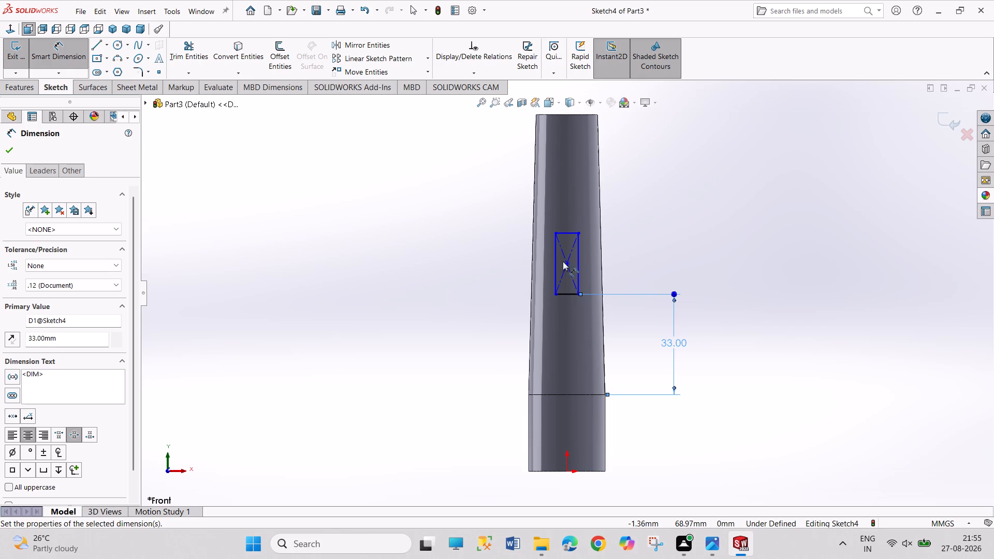
Dimension the rectangle 24 mm high and 7 mm wide, as given in the piston rod drawing.
click(578, 262)
click(650, 263)
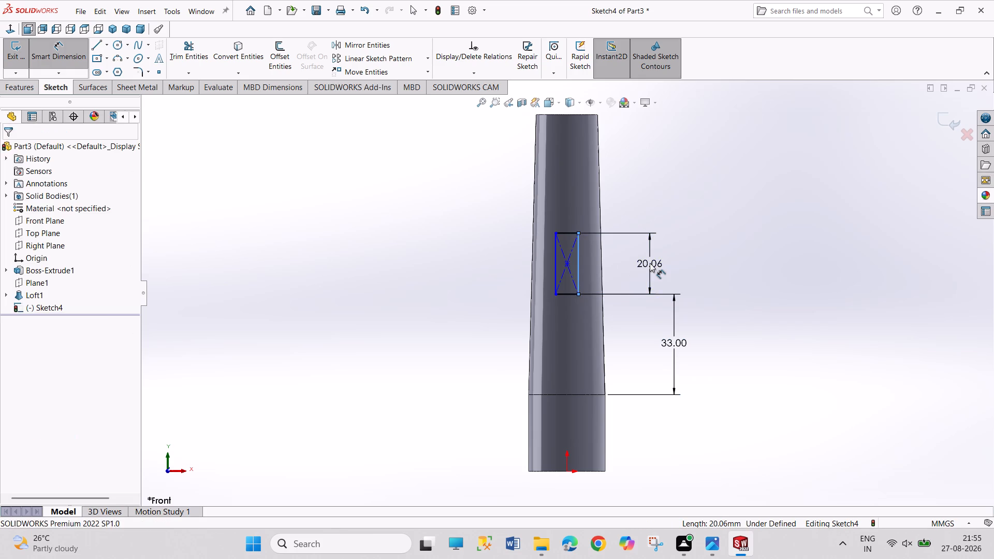
text(24)
key(Return)
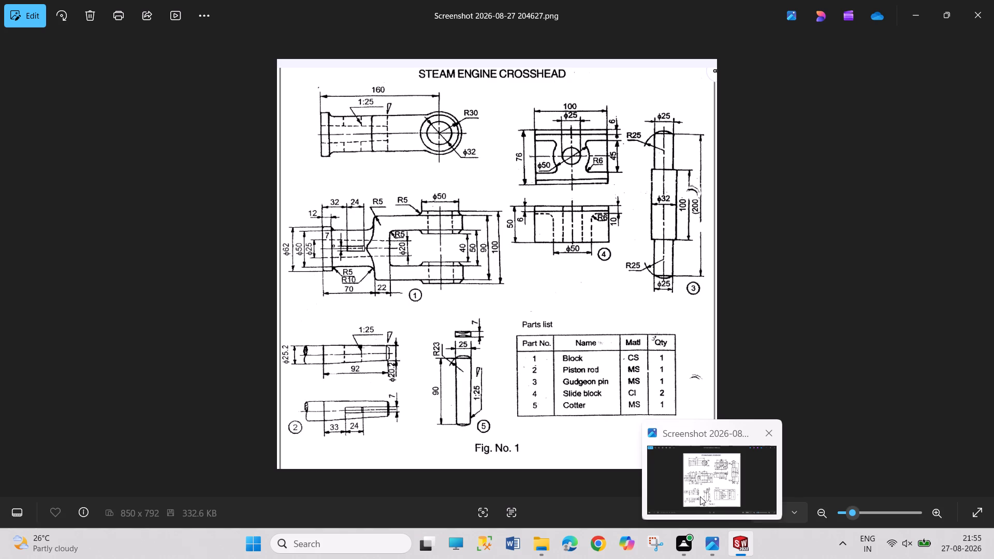
click(572, 296)
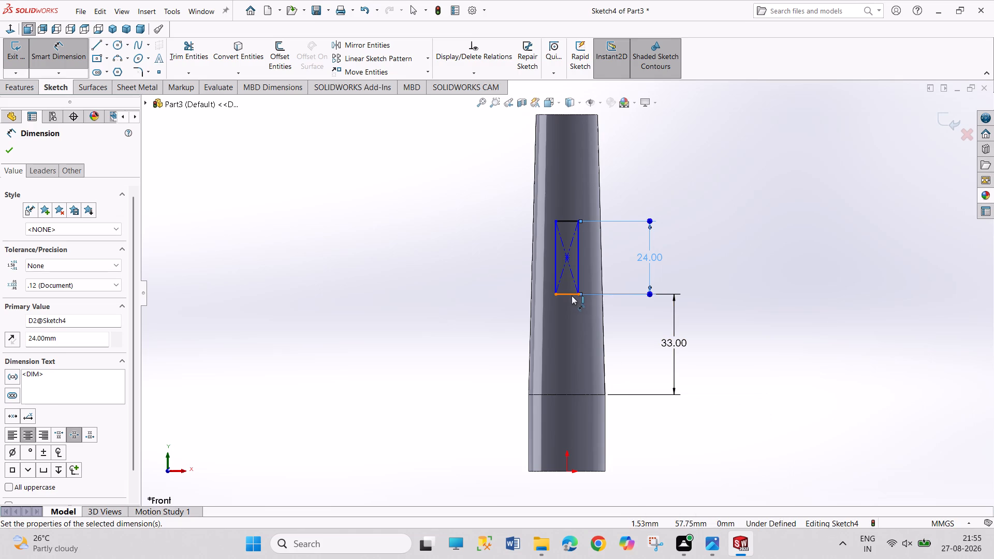
click(574, 335)
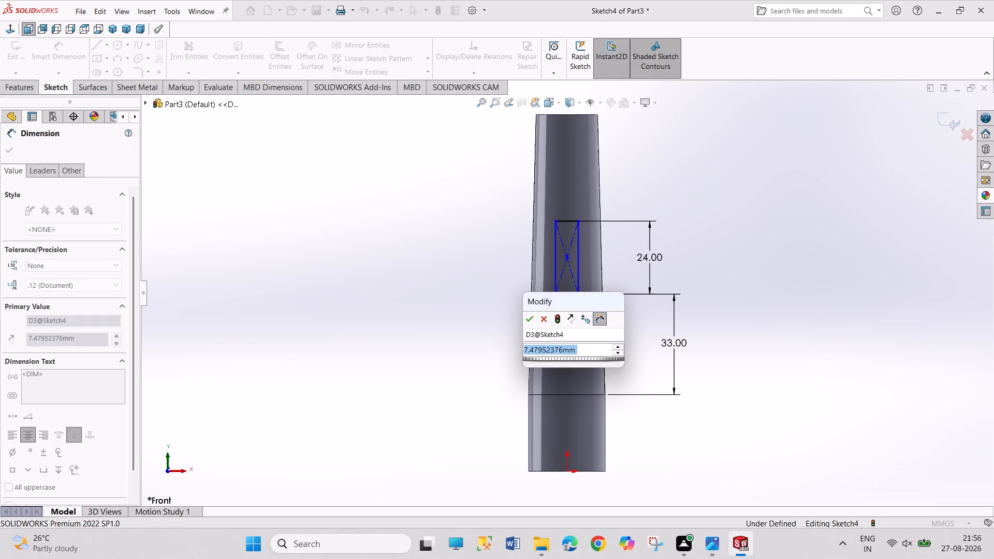
key(7)
key(Return)
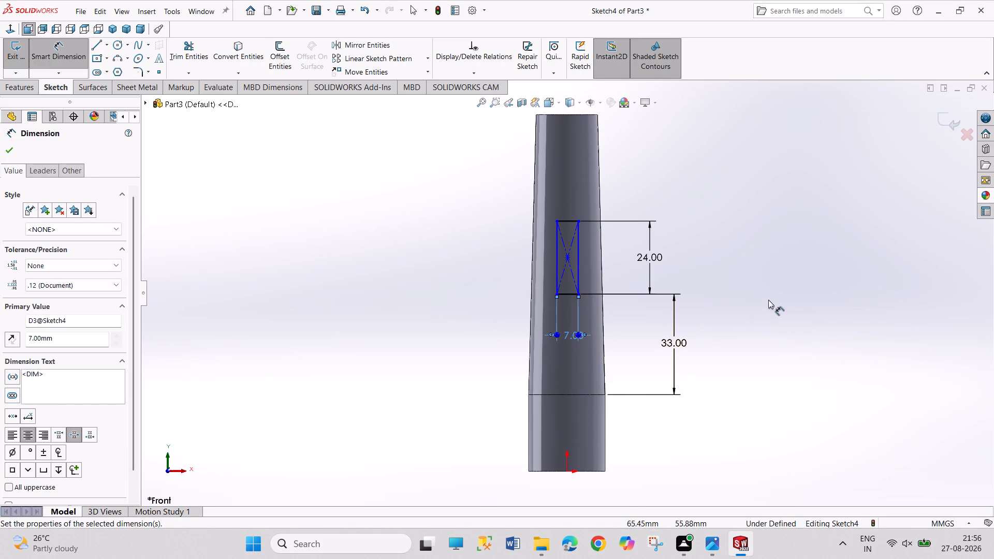
right_click(769, 300)
click(787, 334)
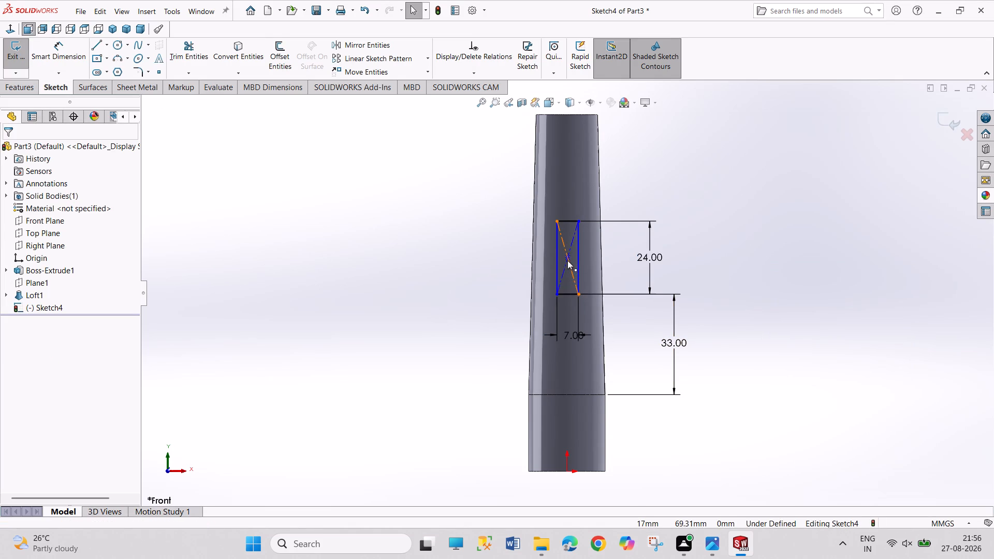
Add a vertical relation between the rectangle's centre point and the origin.
click(567, 260)
ctrl+click(567, 471)
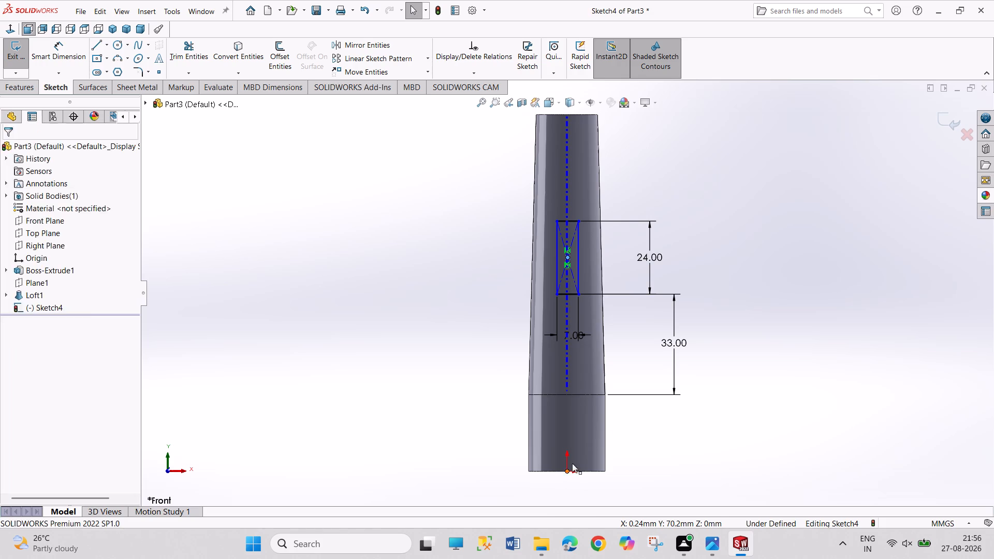
click(614, 425)
click(766, 385)
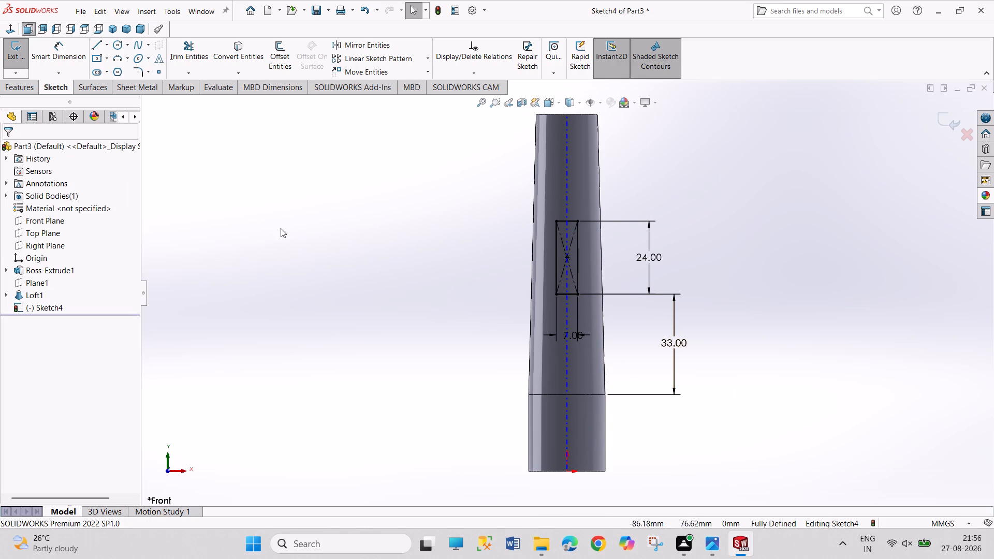
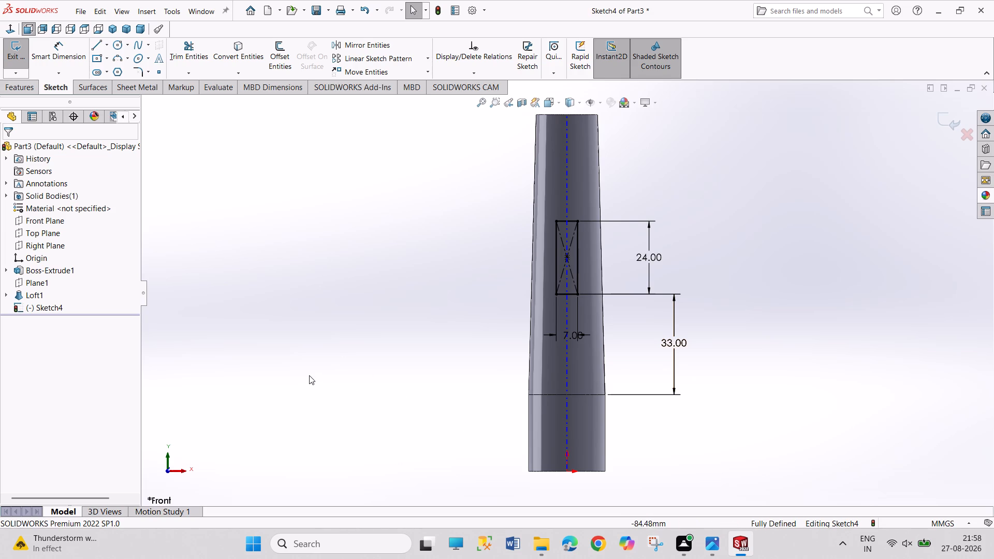
Cut-extrude the 7 by 24 mm rectangle sketch through the tapered section, using Mid Plane with a depth of 35.20 mm.
click(9, 44)
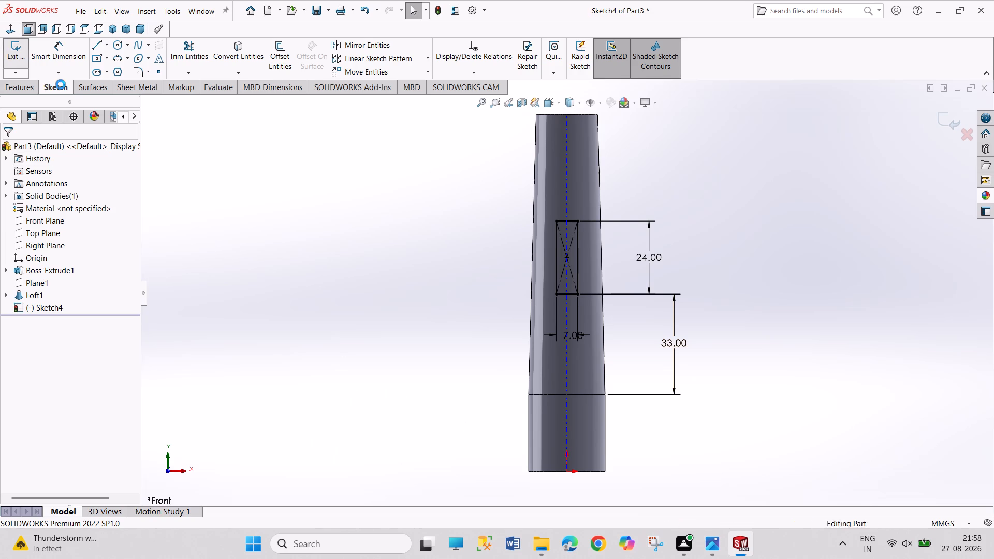
middle_drag(344, 230, 409, 282)
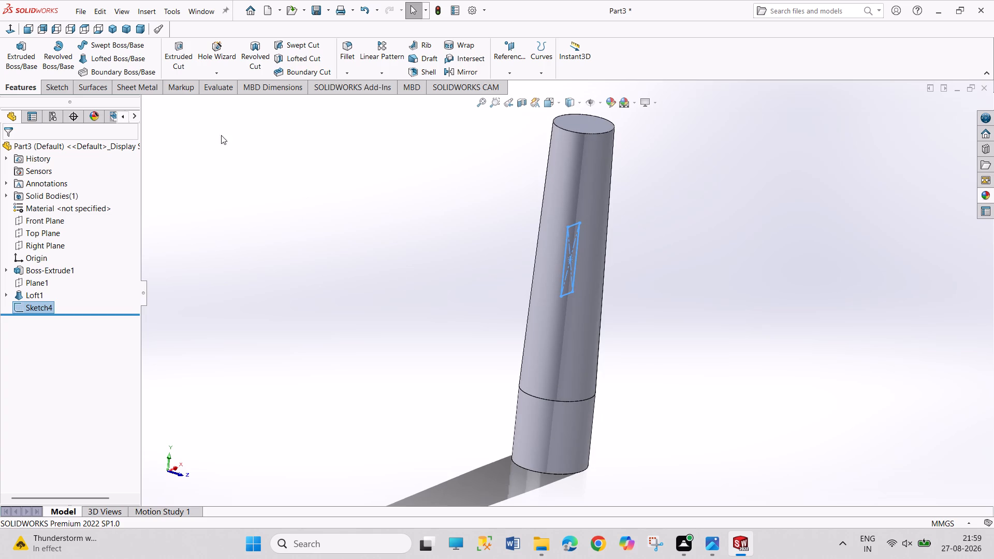
click(165, 57)
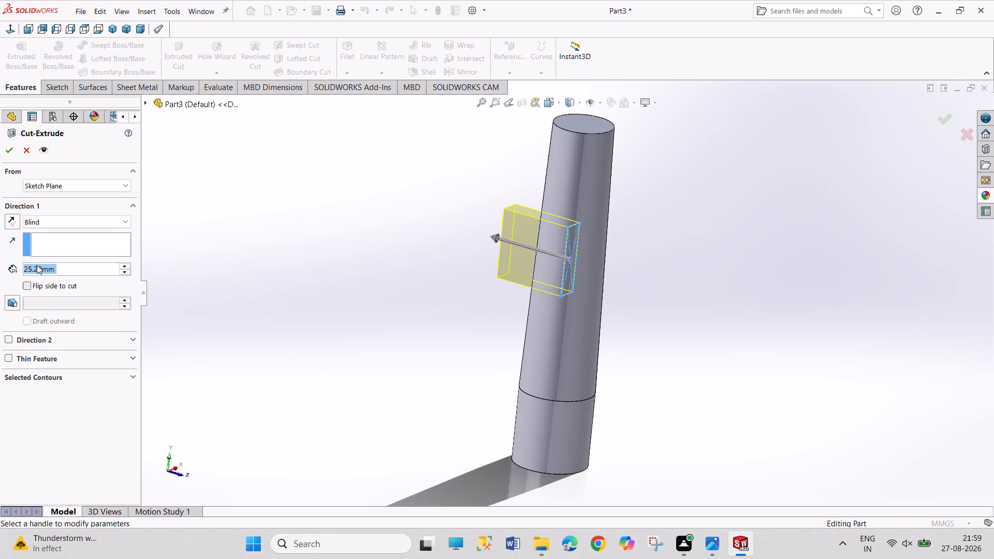
click(49, 216)
click(74, 303)
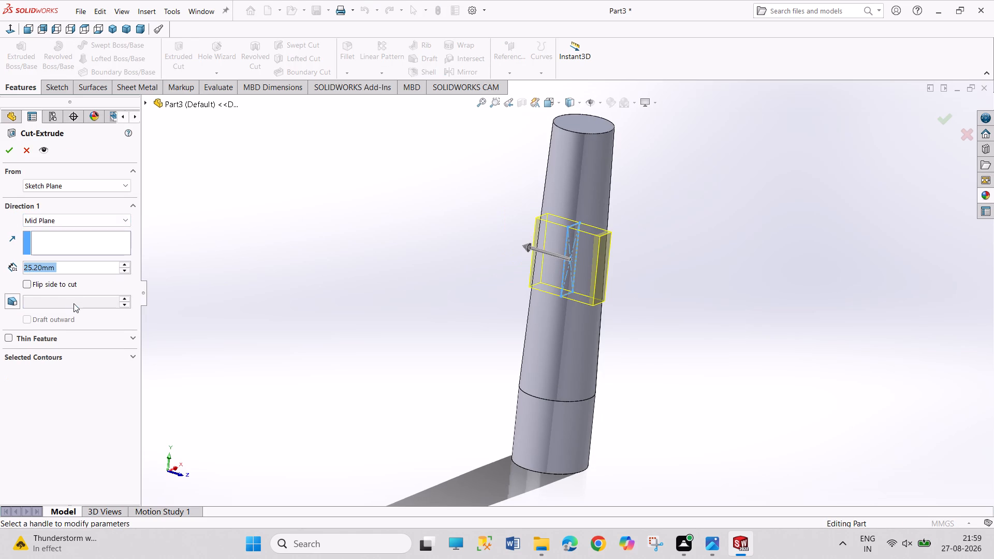
click(121, 266)
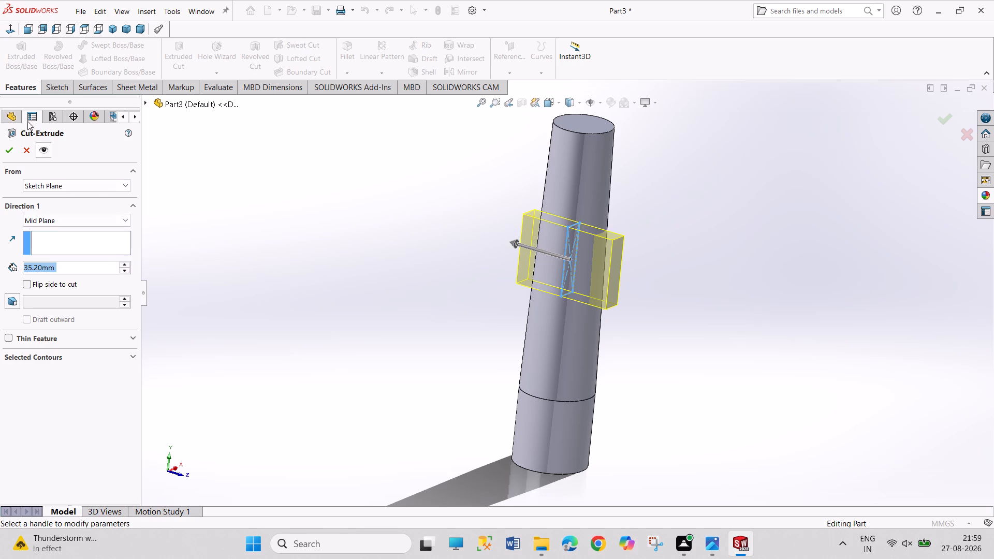
click(11, 154)
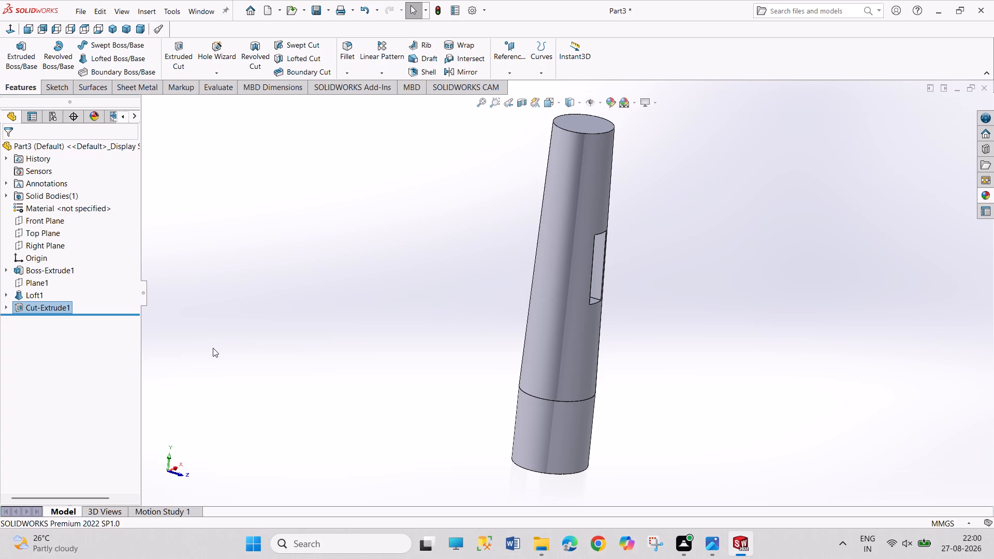
Apply a light green colour from the pastels swatches to the whole piston rod part.
middle_drag(456, 311, 446, 314)
middle_drag(446, 314, 468, 319)
scroll(468, 319, up, 1)
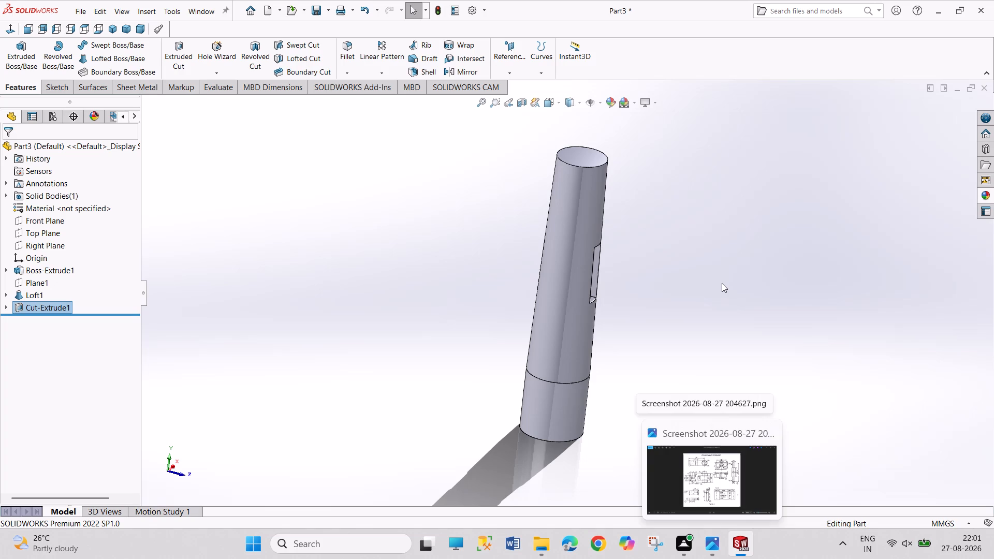
right_click(568, 317)
click(638, 254)
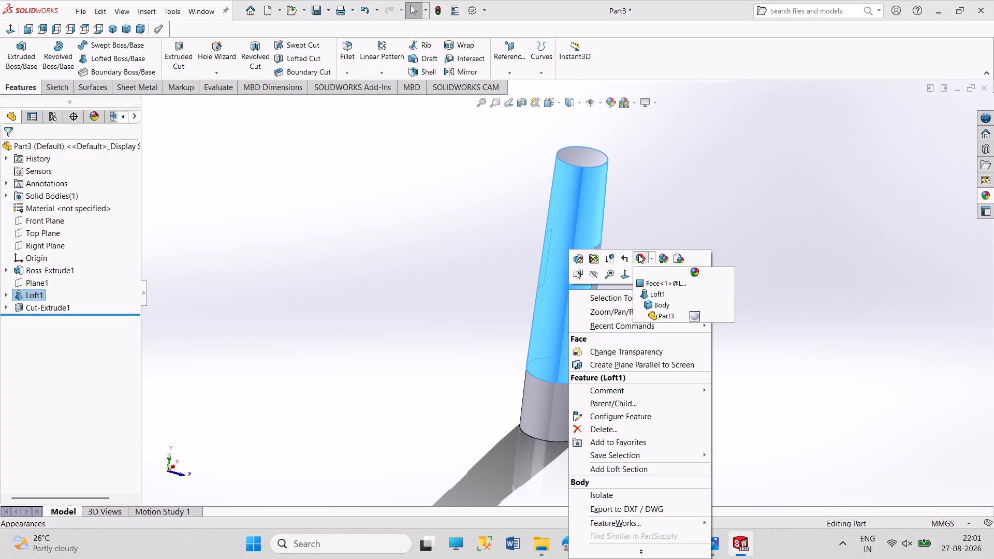
click(648, 316)
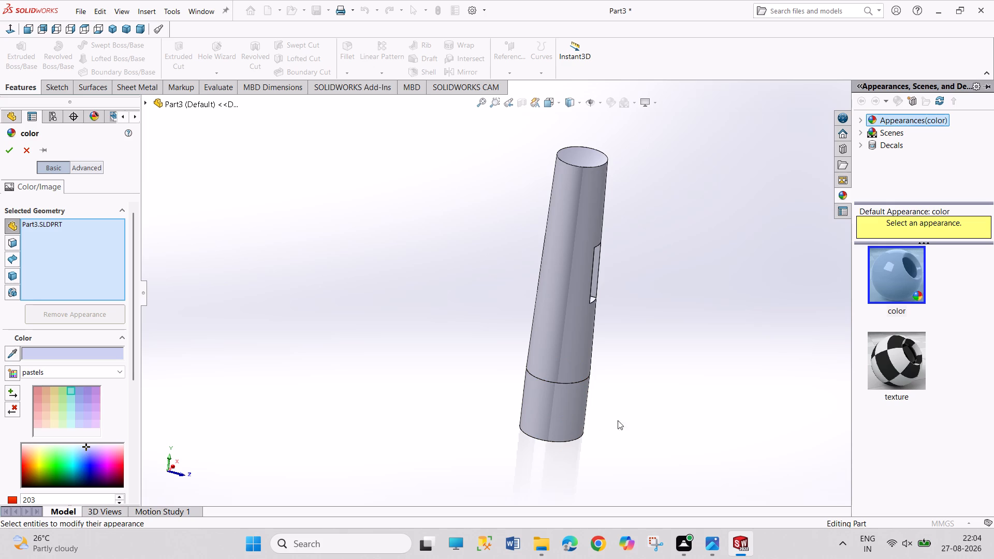
click(61, 407)
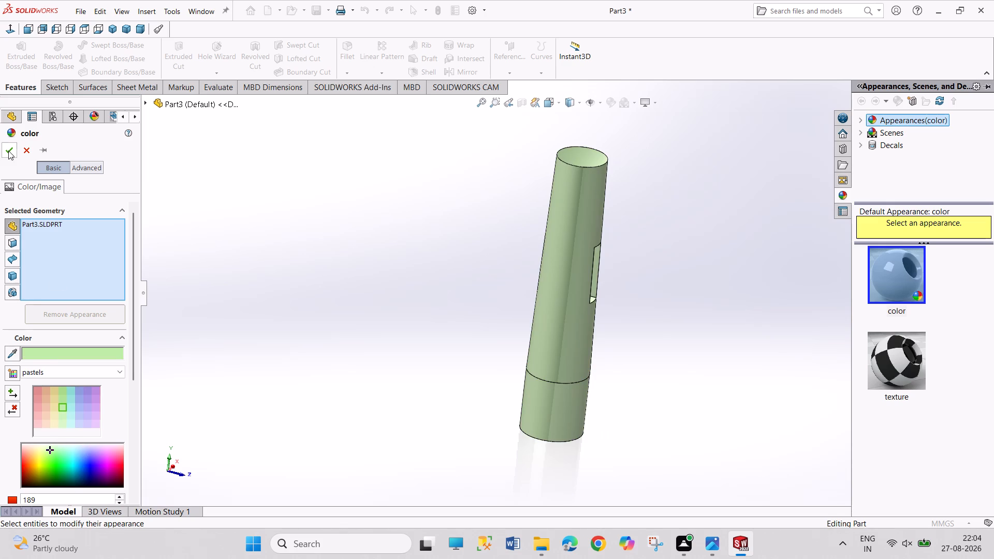
click(8, 151)
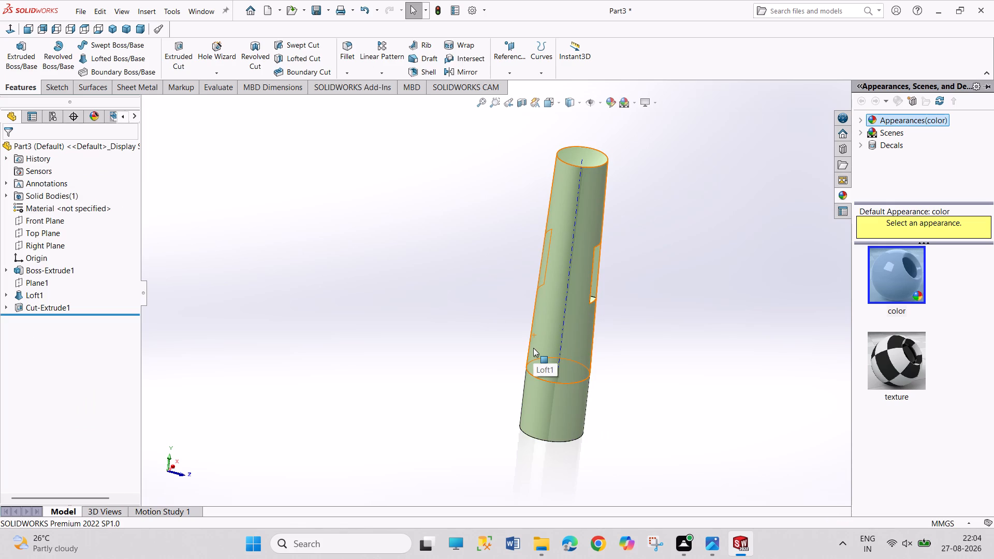
Save the part as PISTON ROD in the steam engine crosshead assembly folder.
key(ctrl+s)
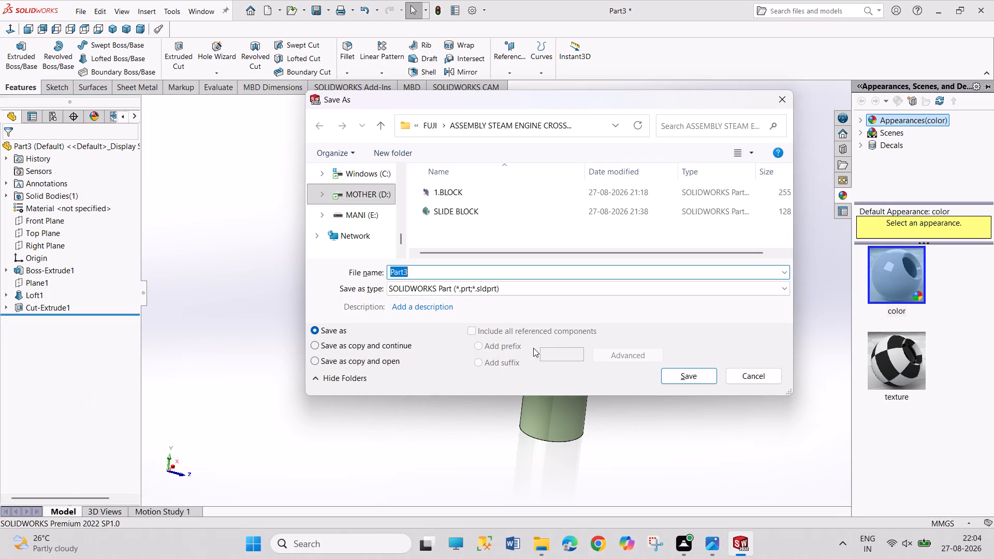
text(PIS)
text(TON ROD)
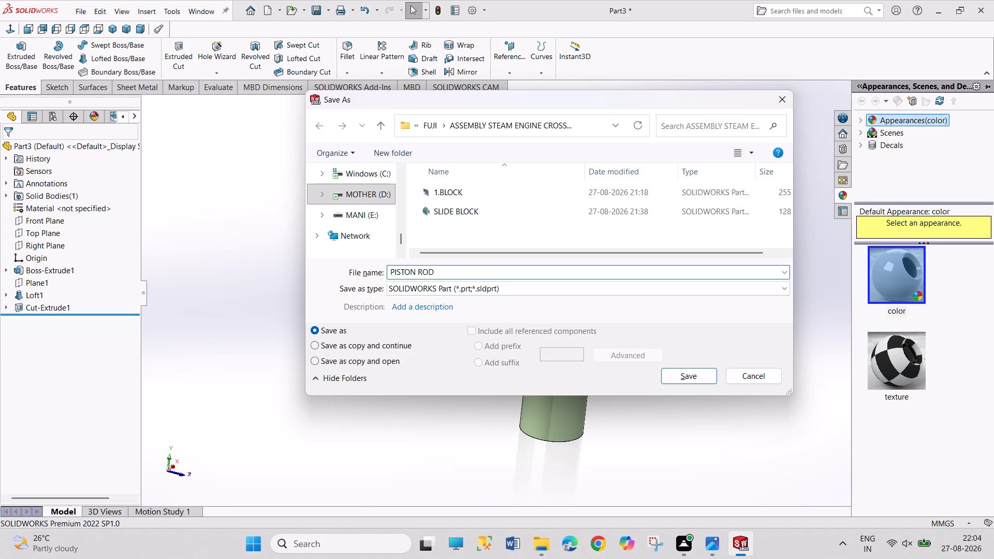
key(Return)
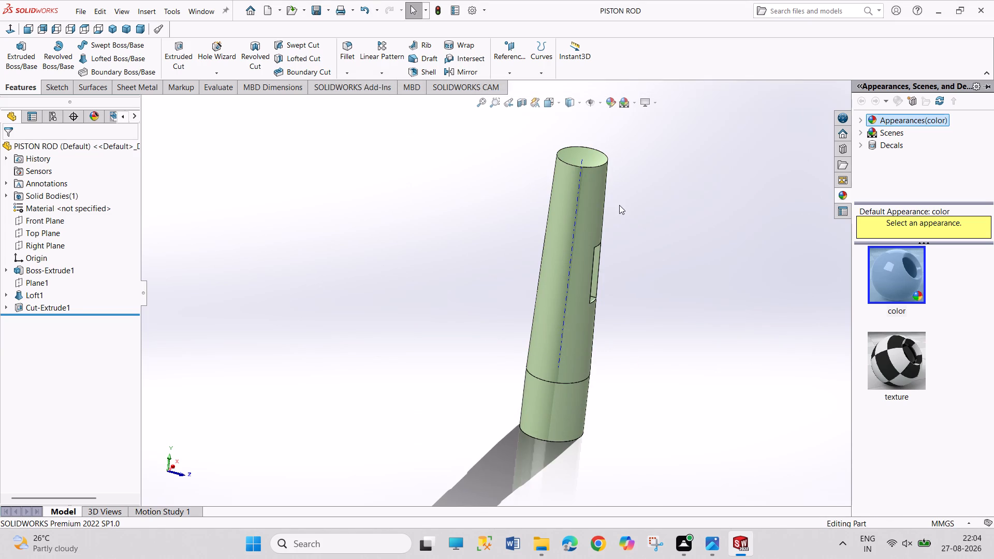
drag(623, 204, 678, 298)
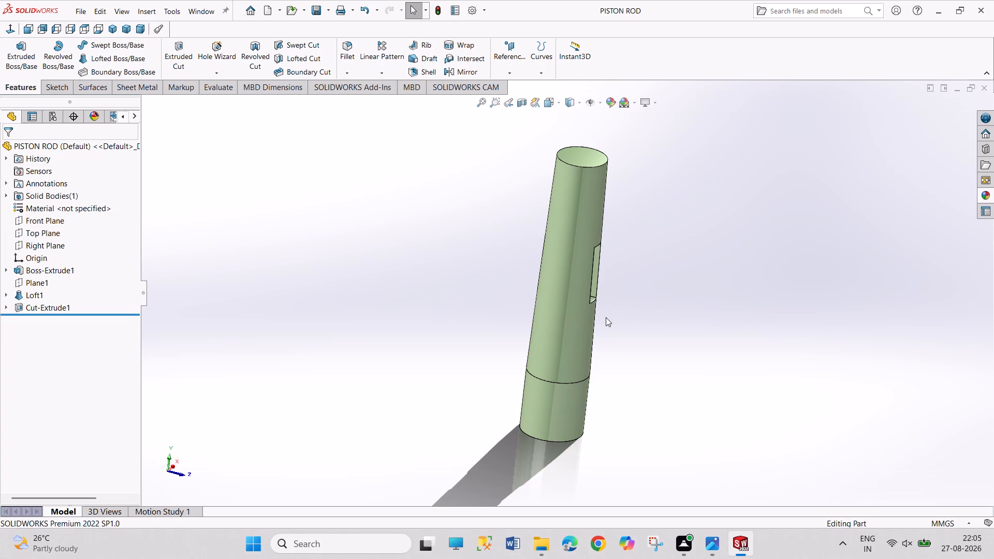
Create a new part document for the next component.
key(ctrl+n)
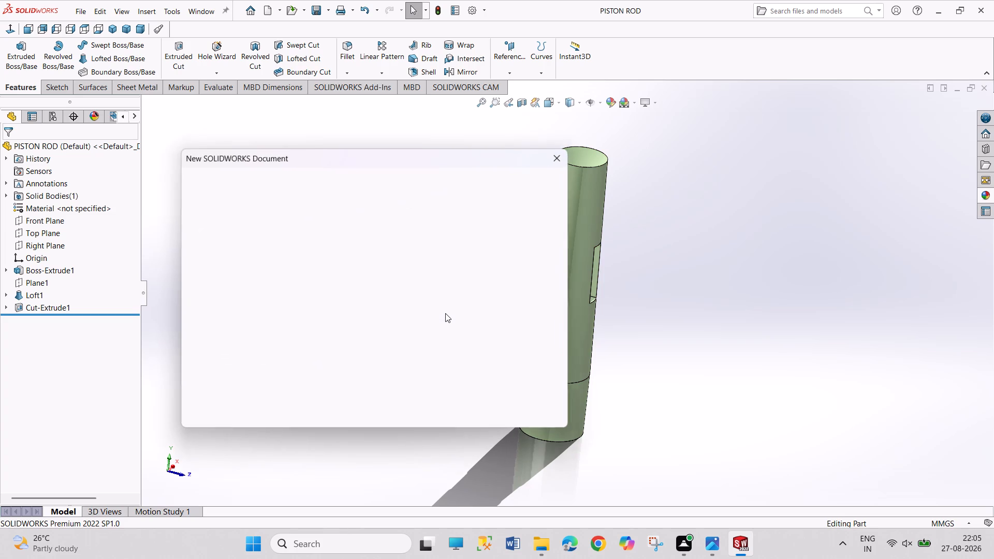
key(Return)
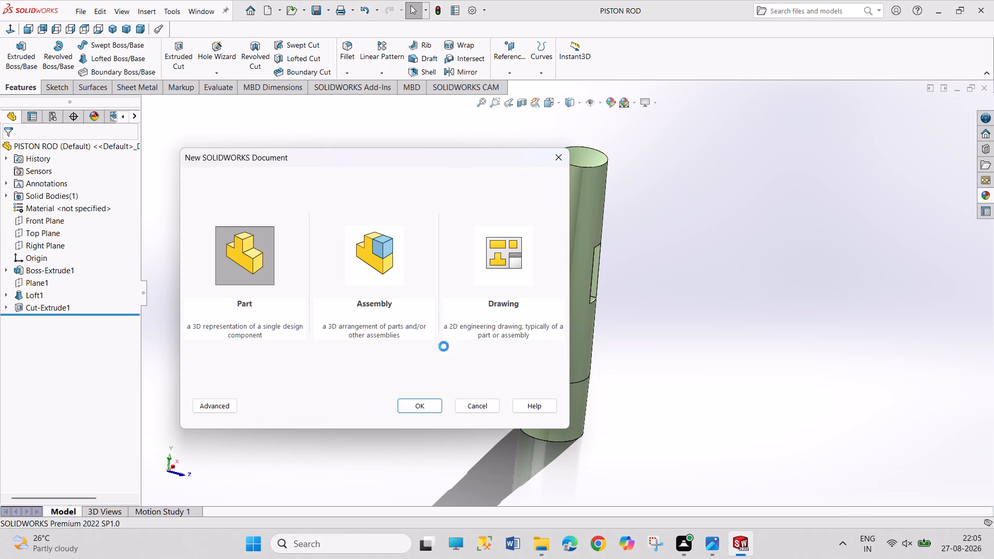
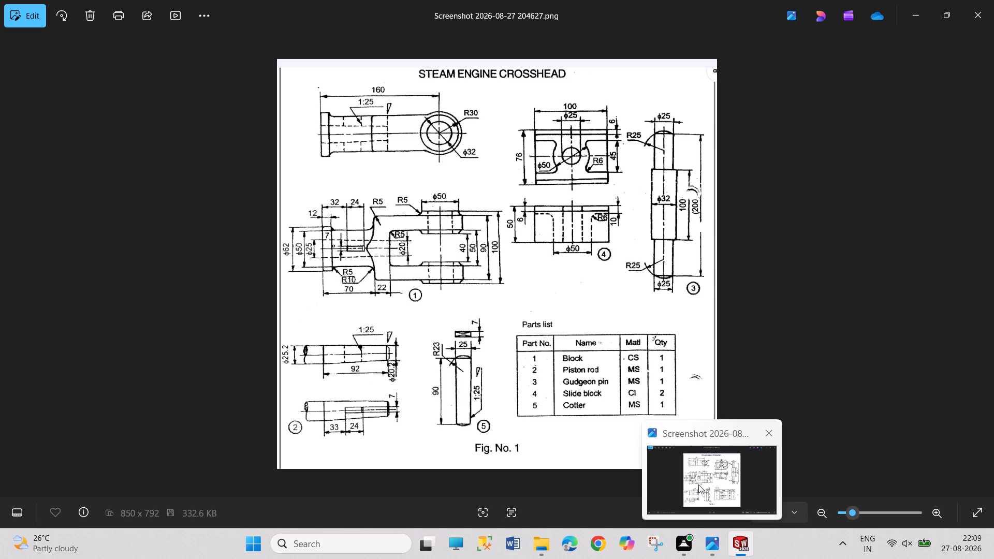
Sketch a centre rectangle from the origin on the Top Plane for the cotter, about 39 mm high.
click(698, 484)
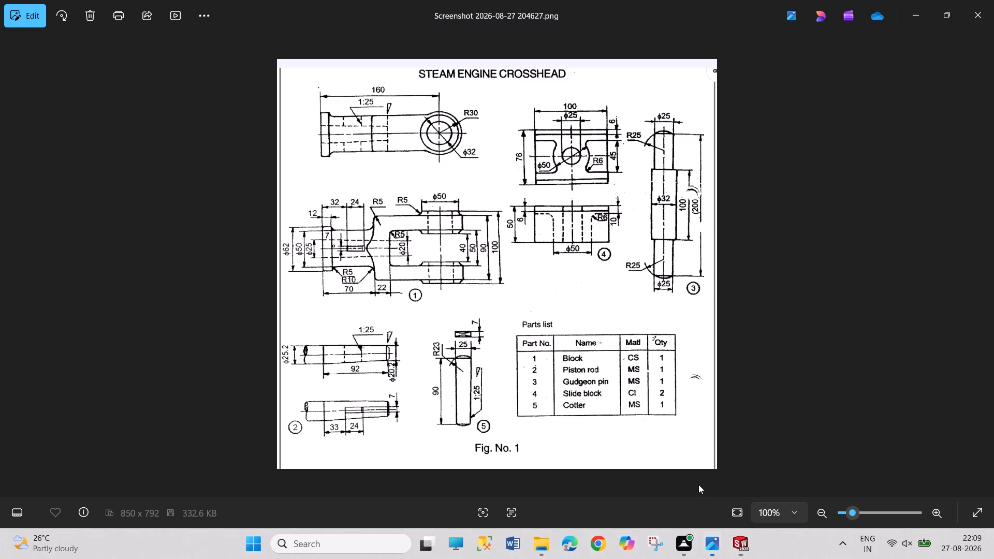
key(Right)
key(Right)
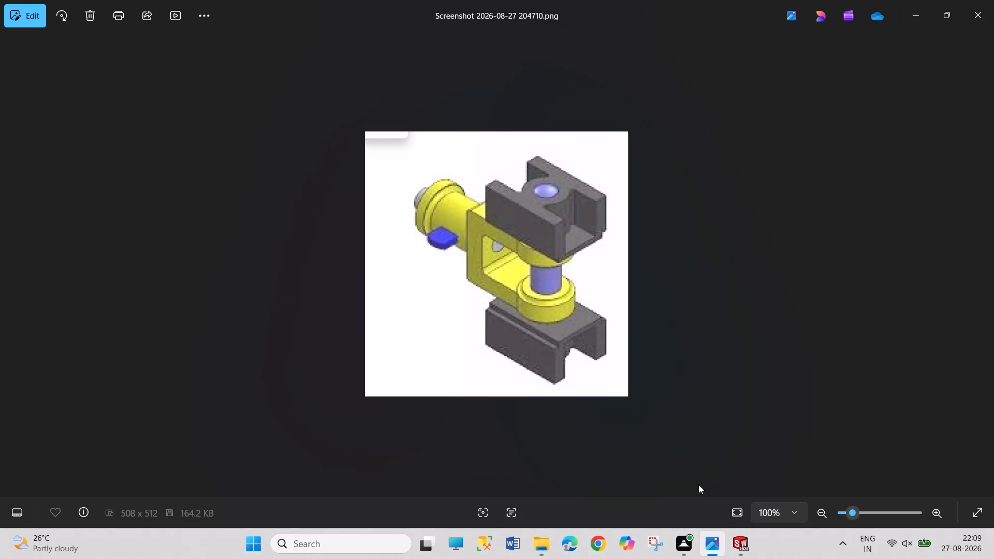
key(Left)
key(Left)
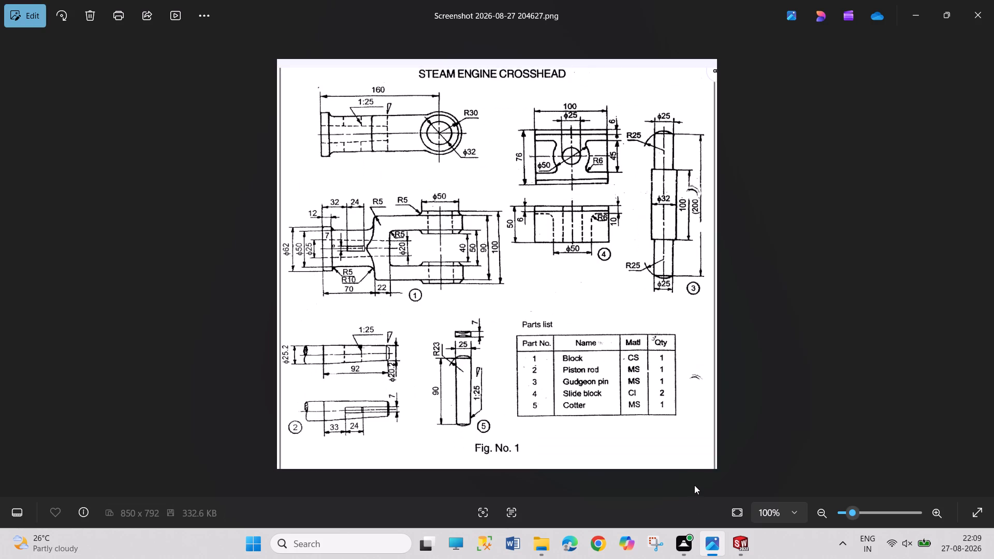
click(730, 548)
click(49, 218)
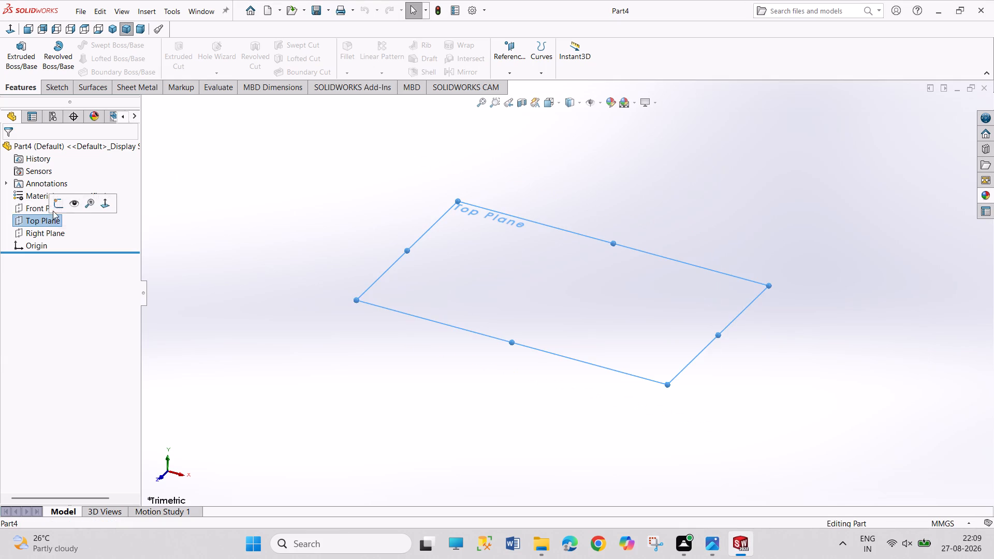
click(56, 205)
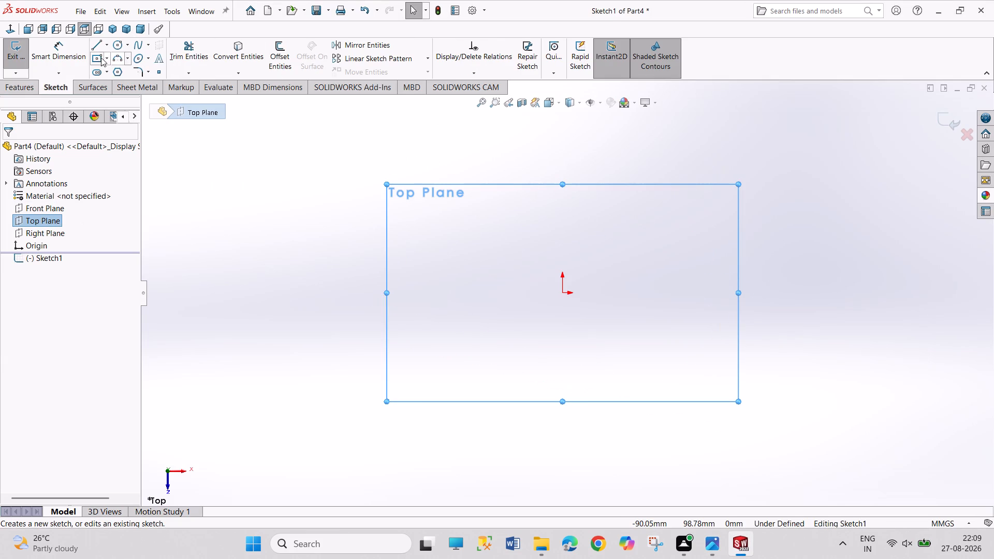
click(97, 59)
click(562, 294)
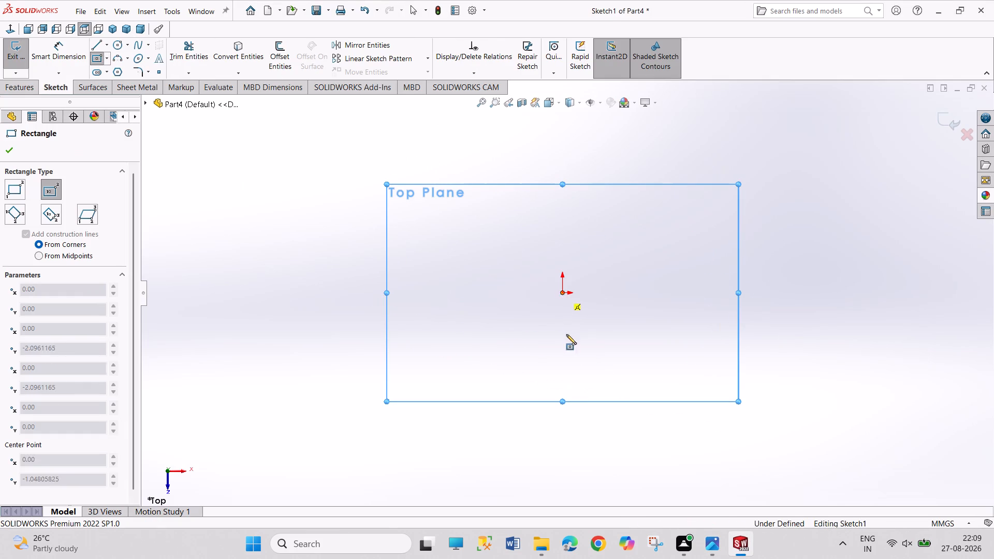
drag(735, 331, 744, 336)
Dimension the rectangle to 25 mm high and 90 mm long.
right_drag(771, 347, 793, 200)
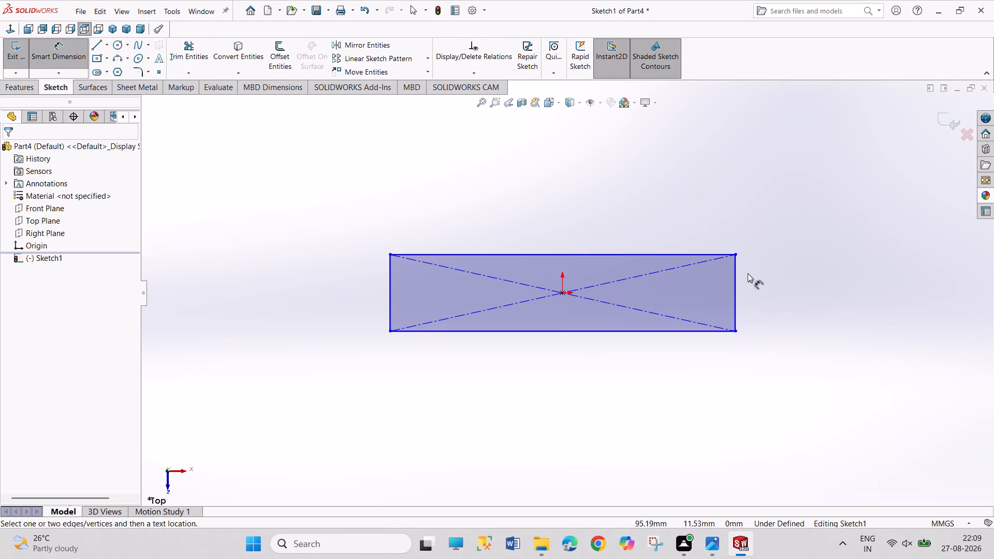
click(738, 281)
click(736, 282)
click(772, 291)
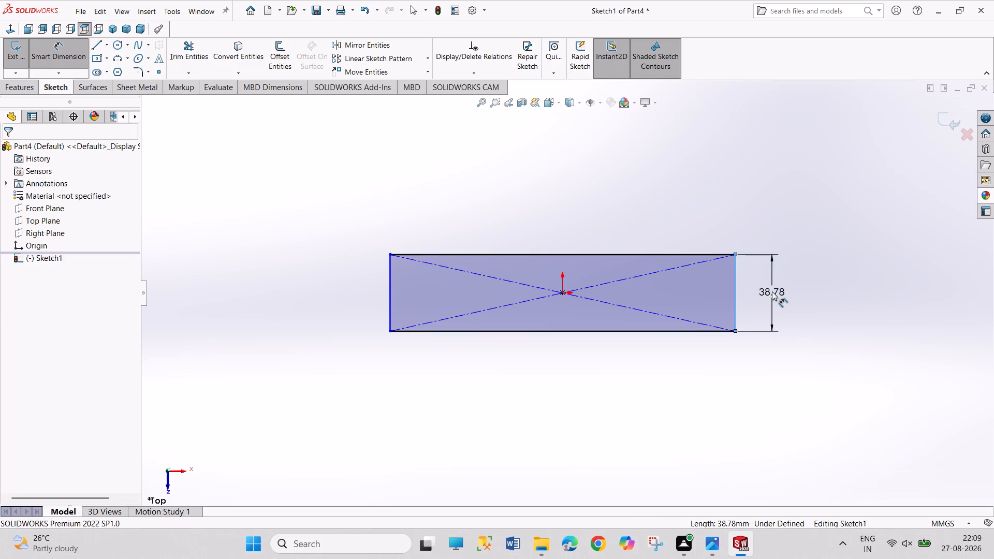
text(25)
key(Return)
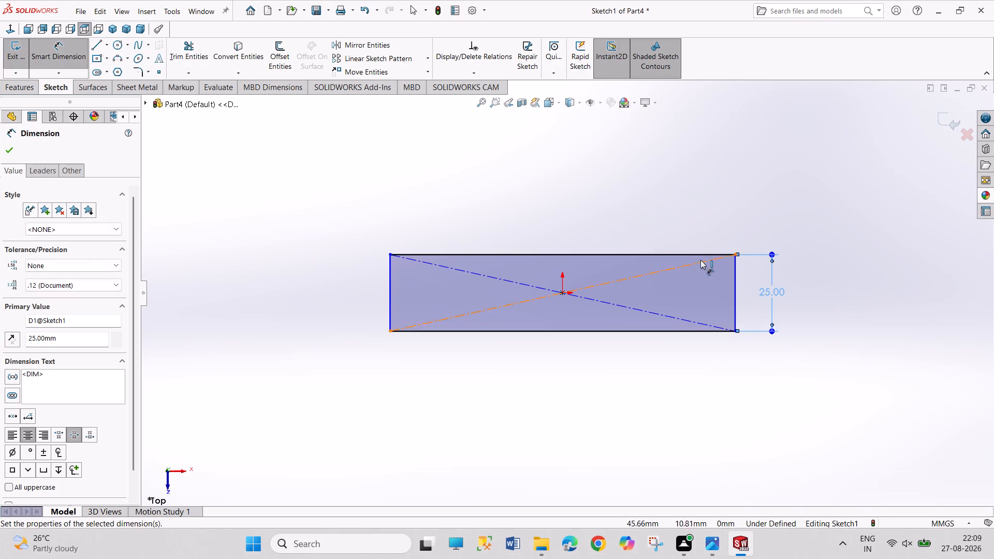
click(691, 253)
click(692, 214)
text(90)
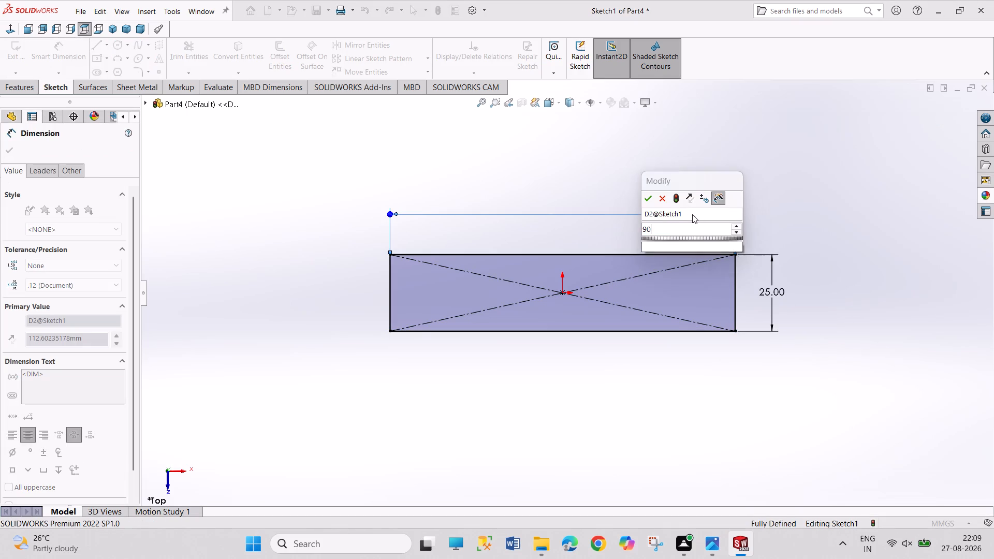
key(Return)
right_click(792, 230)
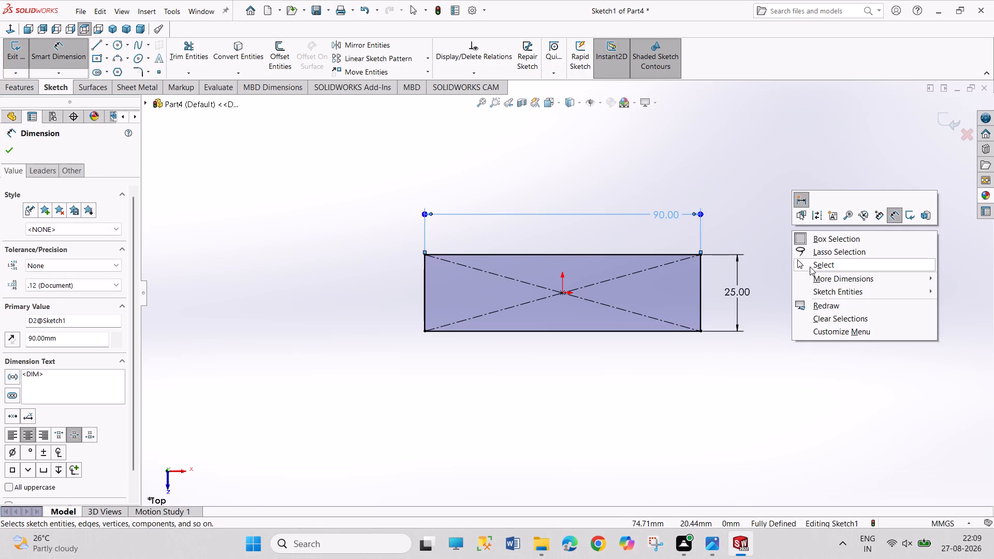
click(810, 267)
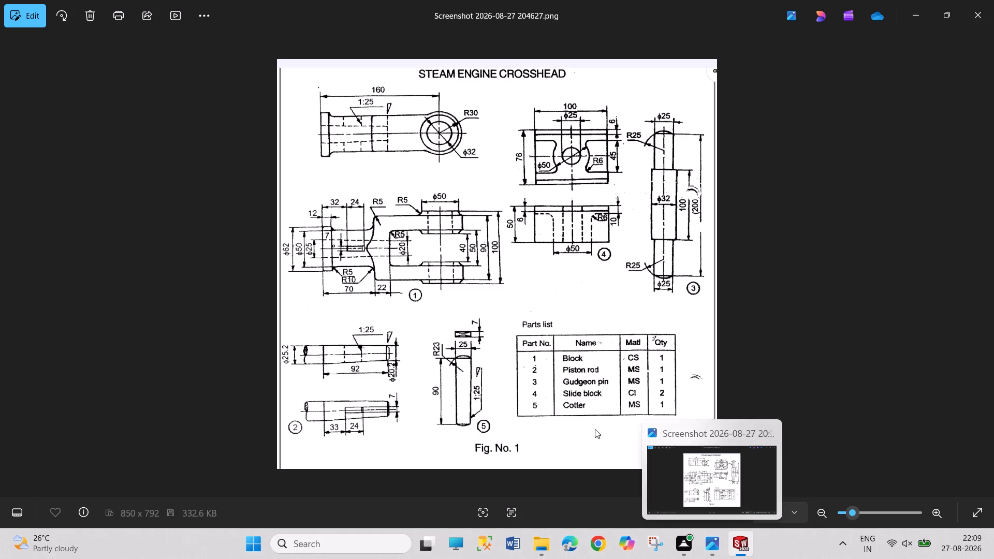
Extrude the rectangle as a Blind boss with a depth of 7 mm.
click(17, 58)
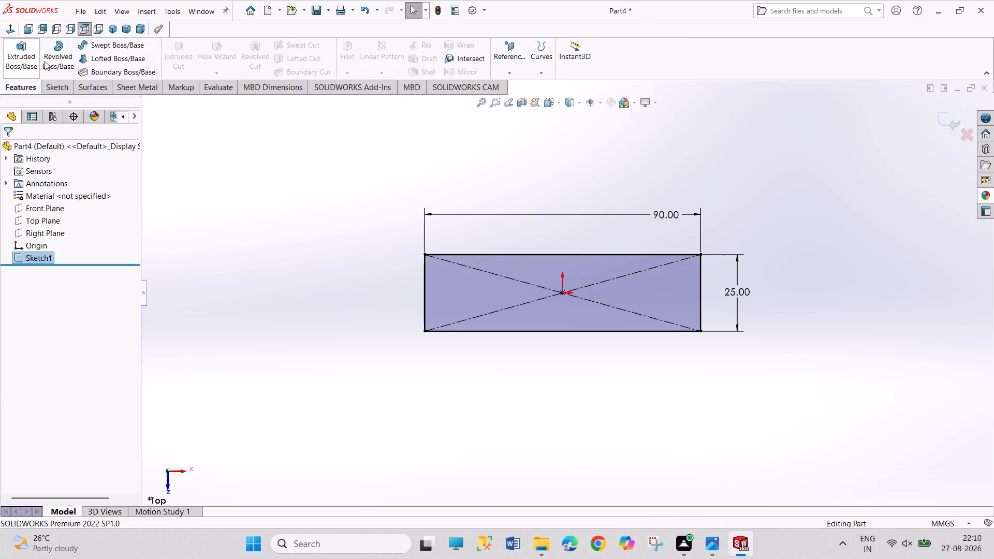
click(23, 55)
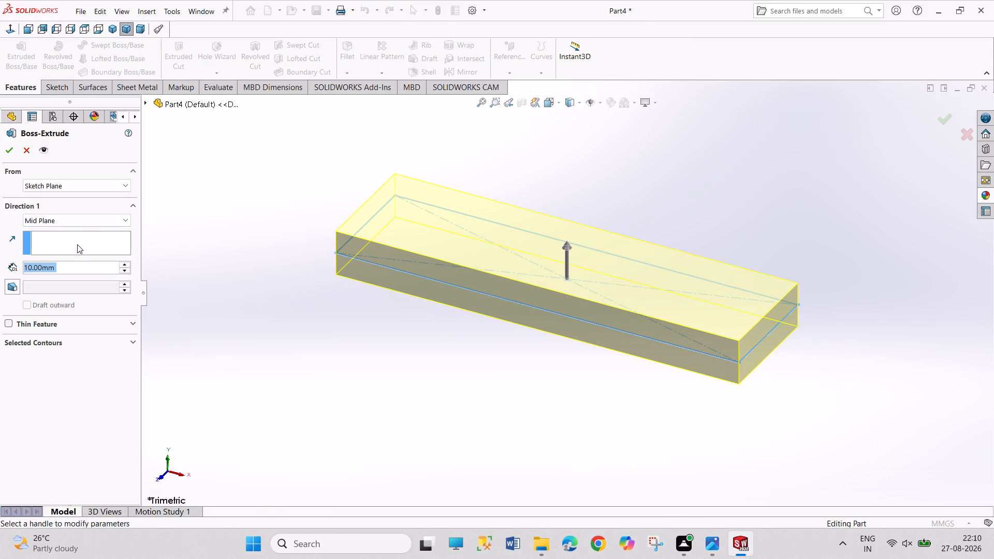
click(88, 219)
click(88, 238)
click(81, 215)
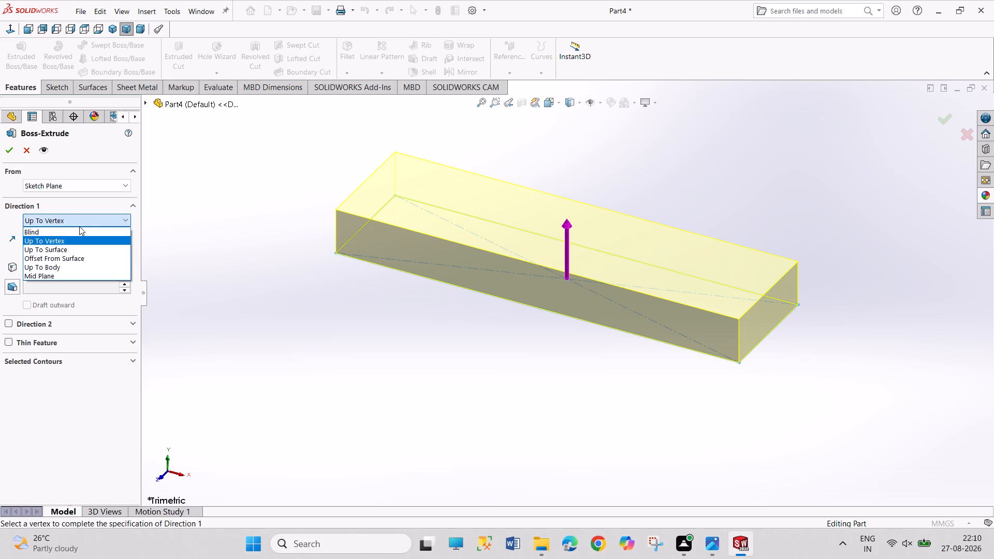
click(79, 231)
key(7)
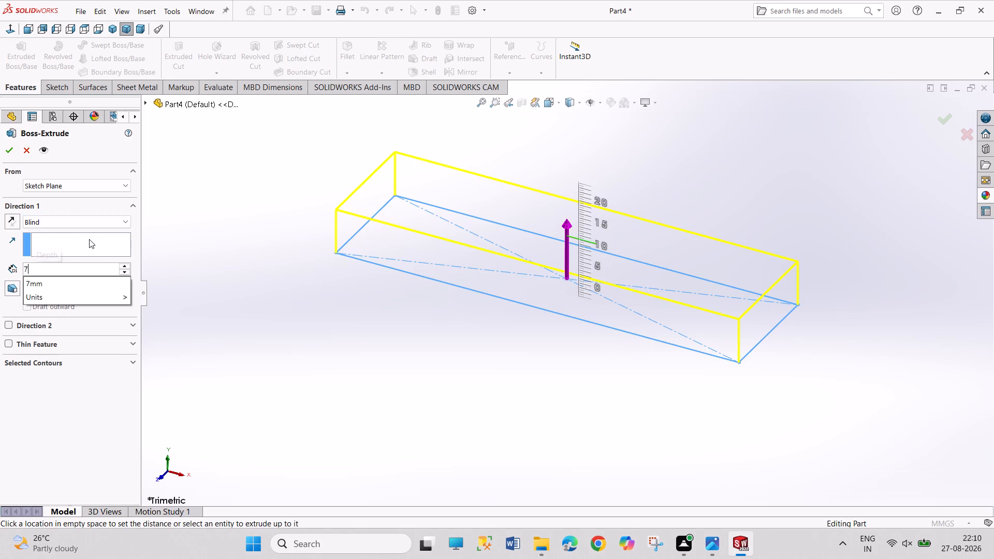
key(Return)
click(14, 153)
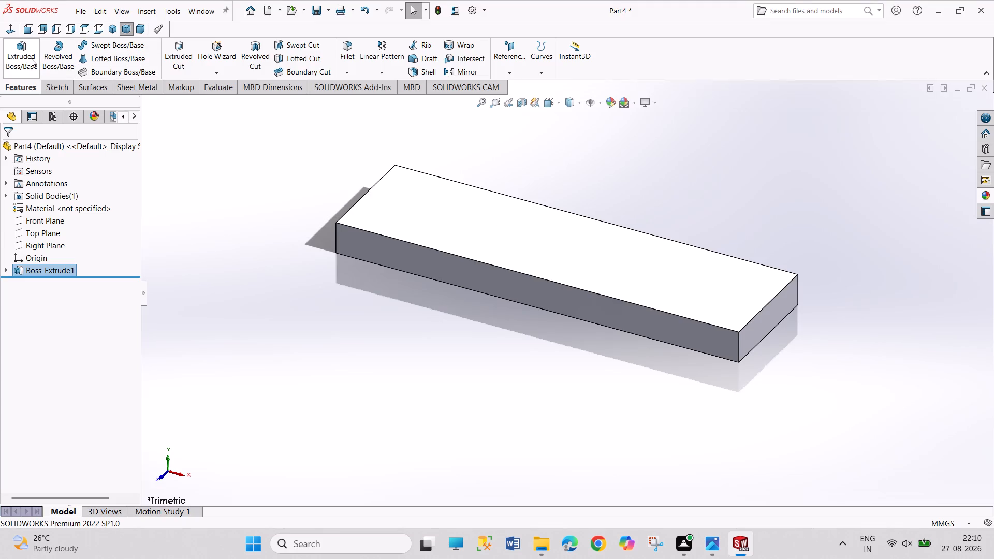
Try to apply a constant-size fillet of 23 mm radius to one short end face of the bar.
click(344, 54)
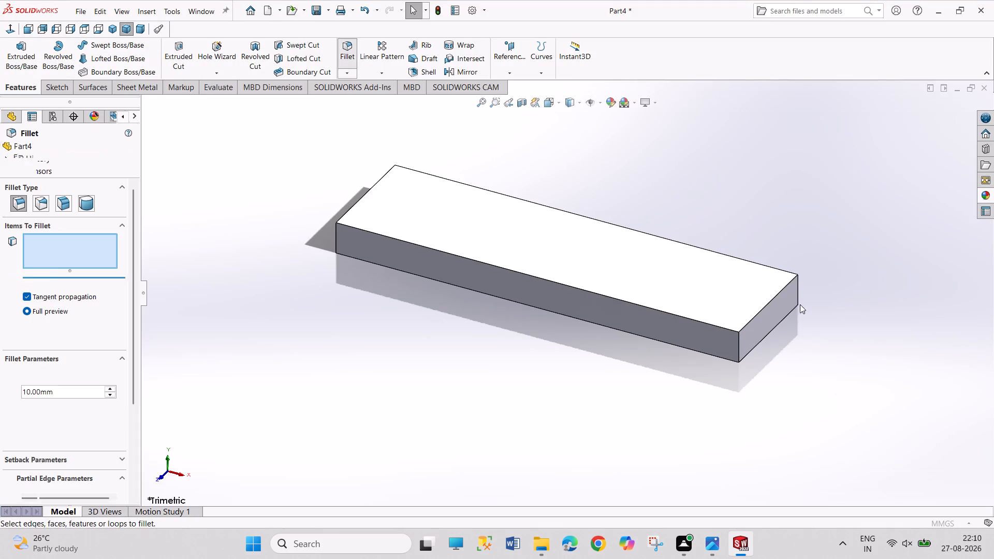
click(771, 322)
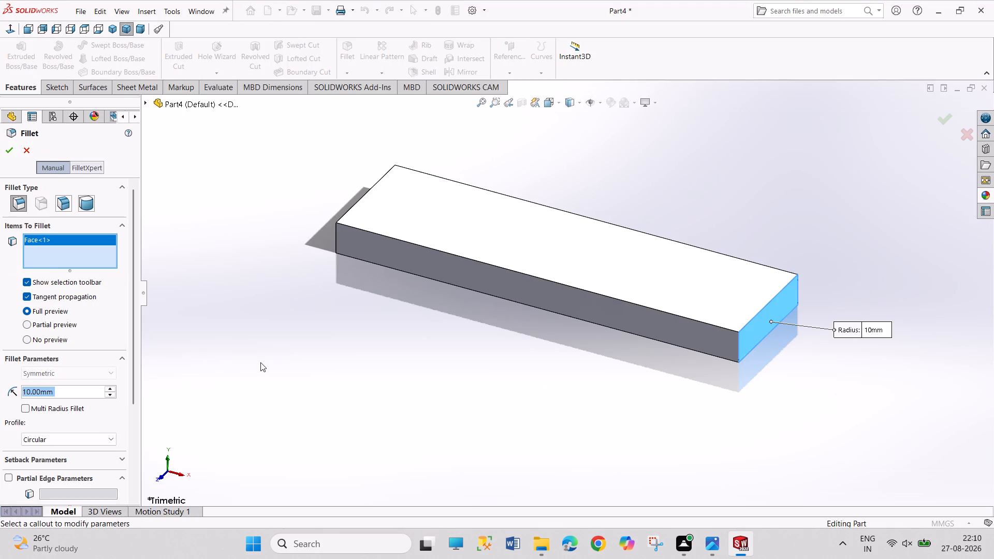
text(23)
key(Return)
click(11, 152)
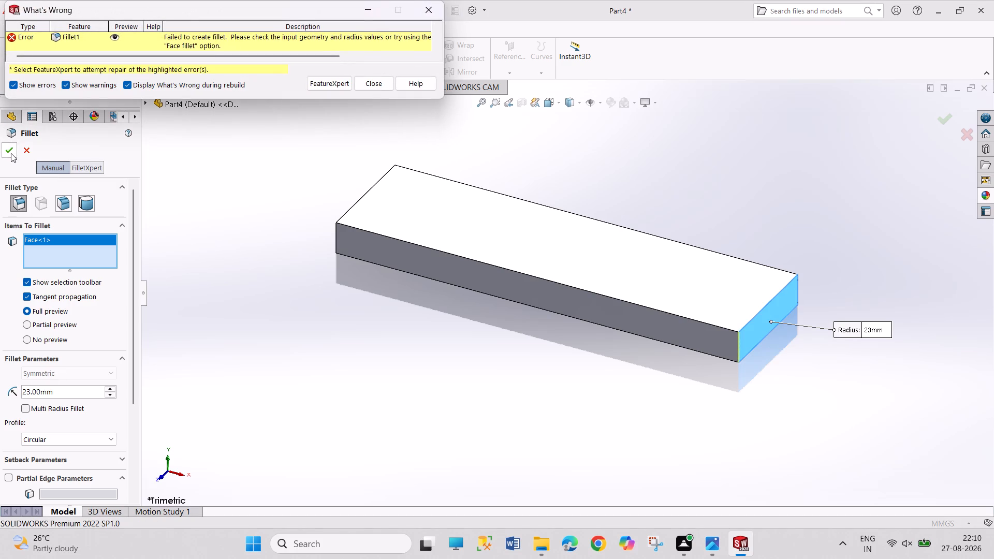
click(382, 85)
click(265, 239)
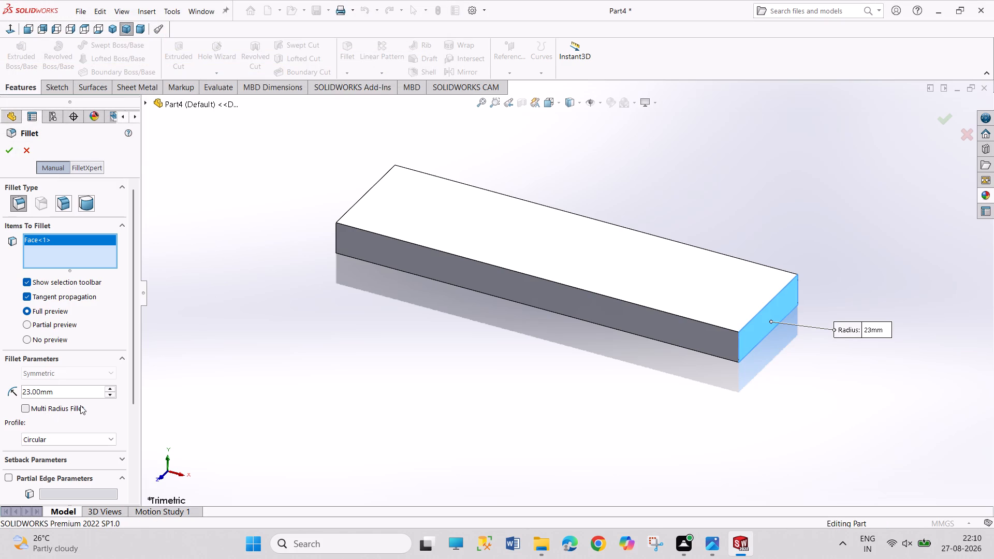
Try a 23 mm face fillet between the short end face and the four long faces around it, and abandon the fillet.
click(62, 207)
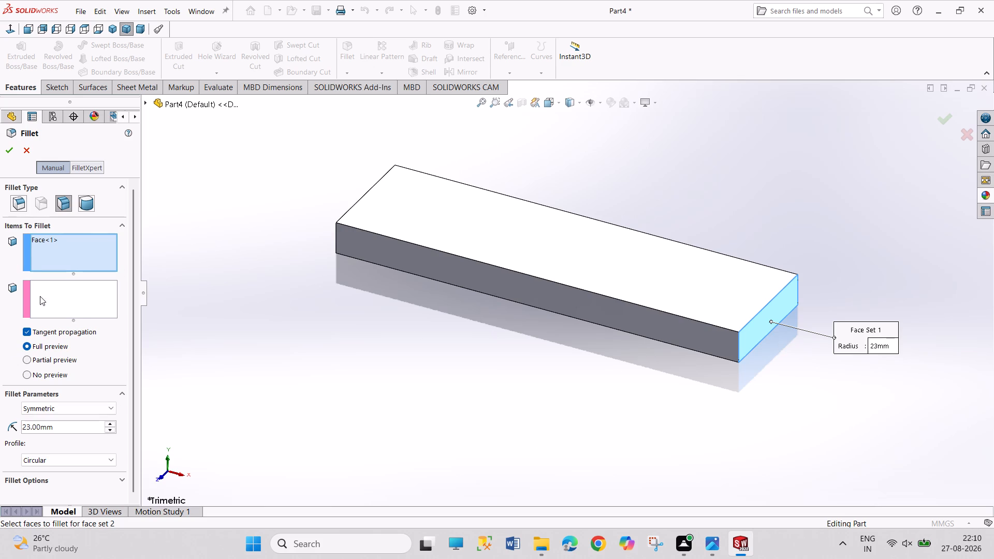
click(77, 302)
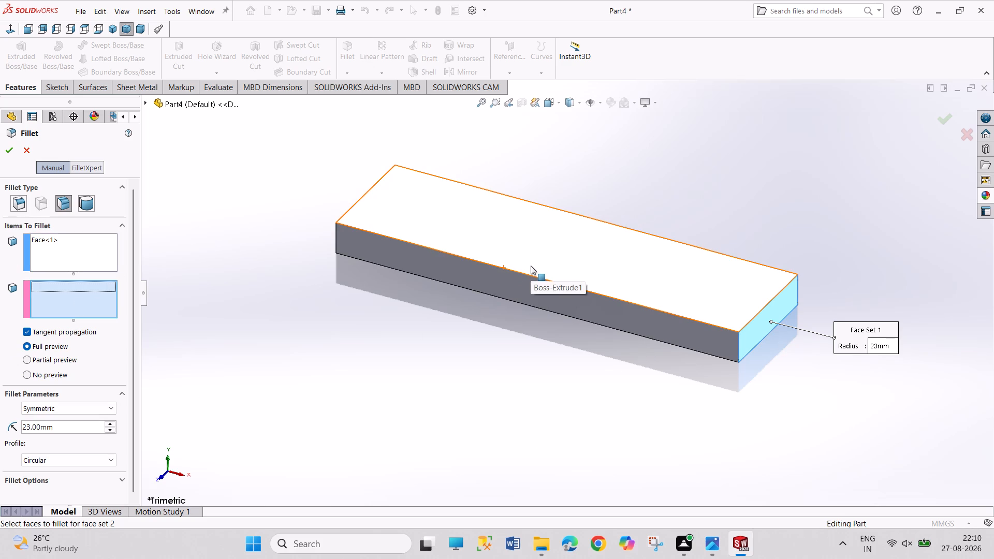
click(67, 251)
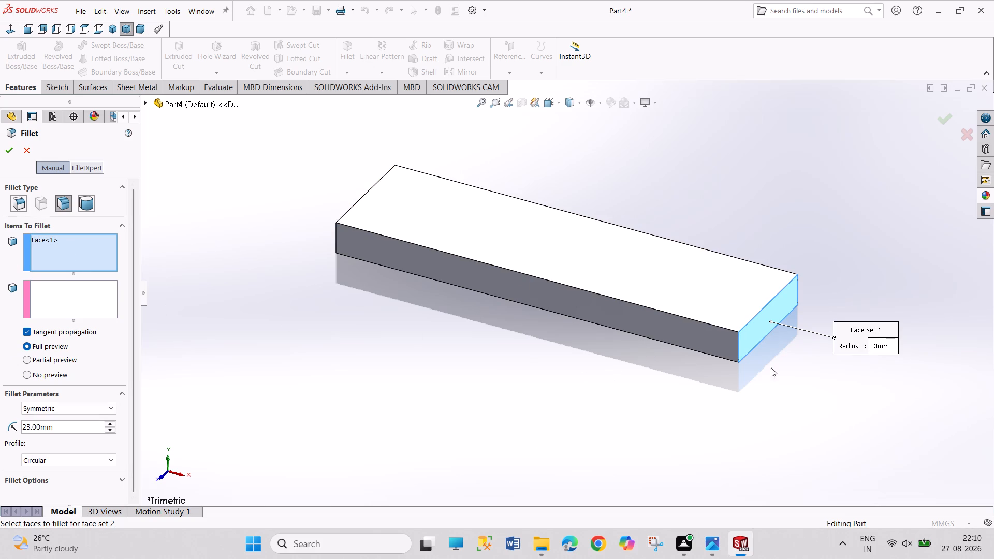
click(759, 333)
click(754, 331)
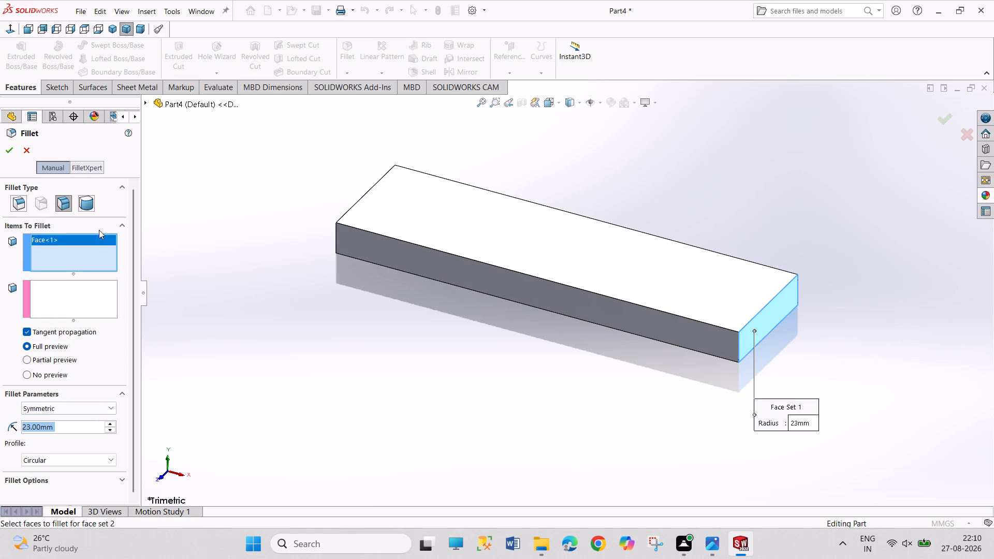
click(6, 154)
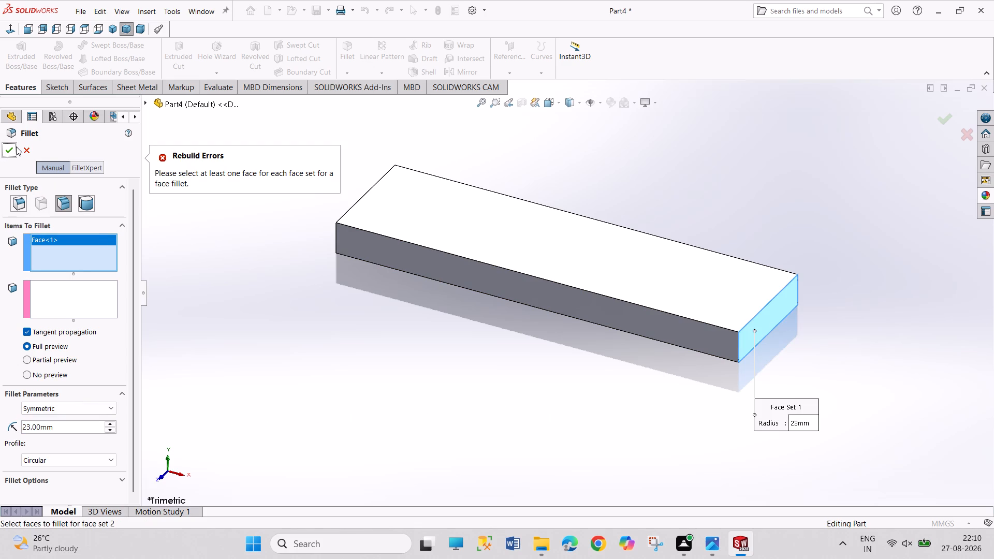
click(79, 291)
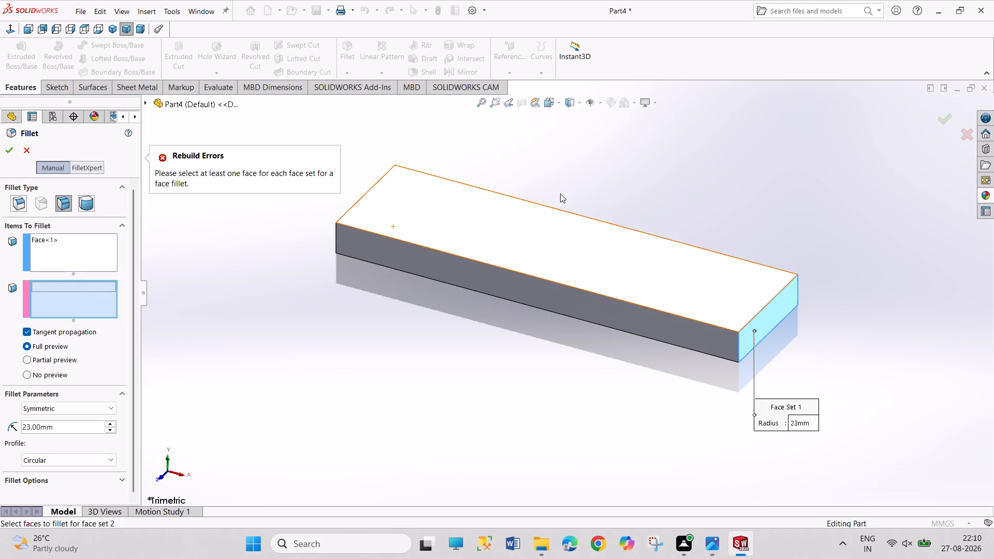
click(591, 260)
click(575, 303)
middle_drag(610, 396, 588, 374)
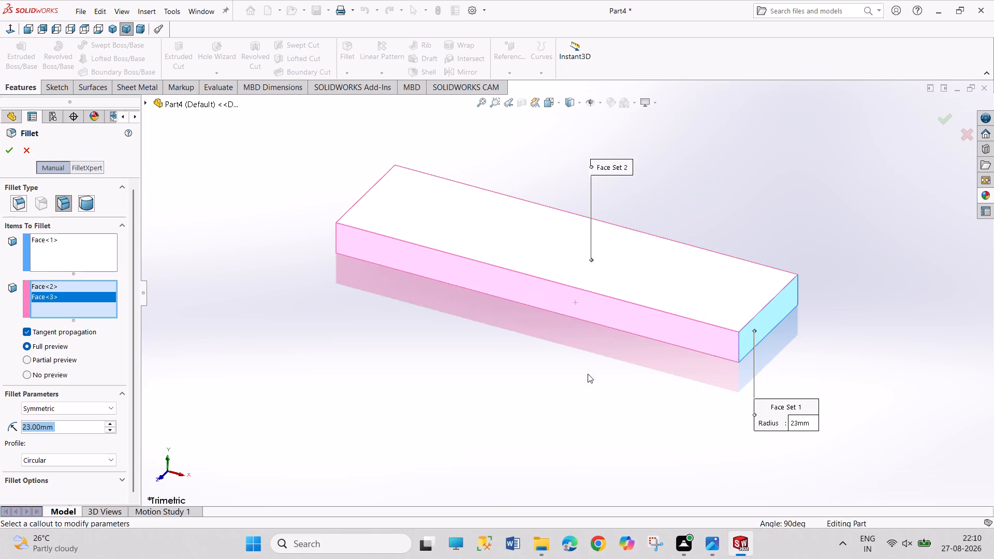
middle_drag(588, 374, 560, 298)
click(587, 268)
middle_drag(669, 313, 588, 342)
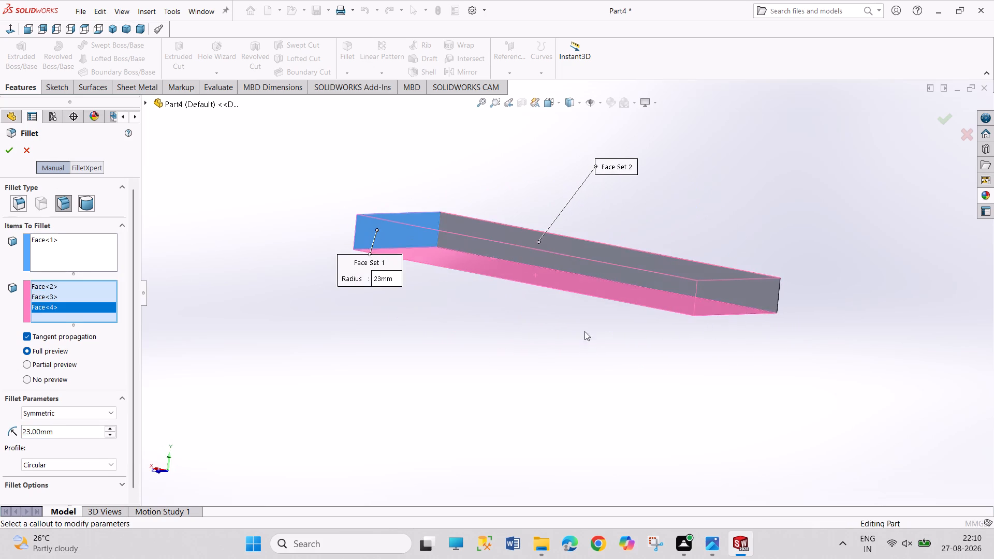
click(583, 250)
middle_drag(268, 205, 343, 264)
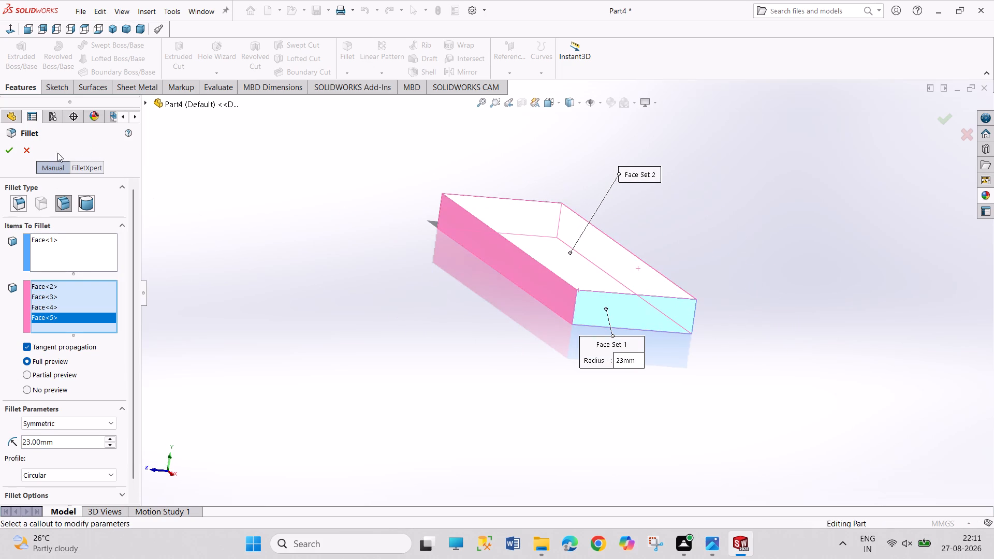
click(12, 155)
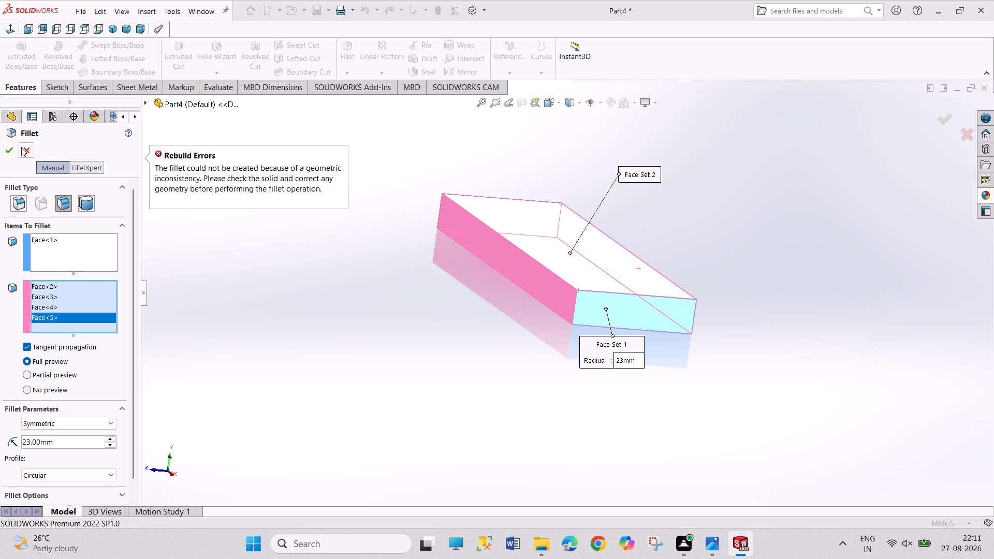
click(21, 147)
Switch to the image viewer and check the cotter's details on the steam engine crosshead reference drawings.
middle_drag(299, 285, 355, 366)
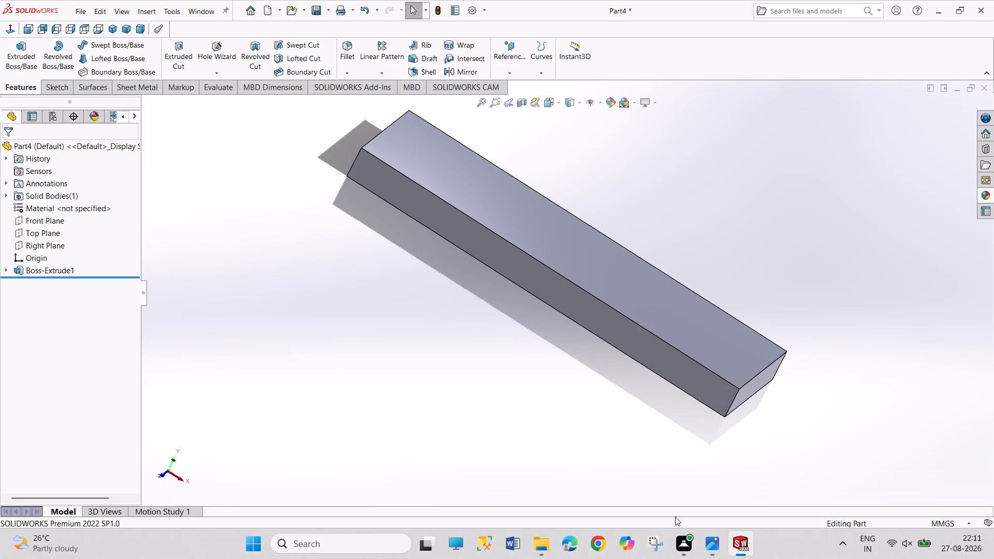
click(715, 555)
key(Right)
key(Right)
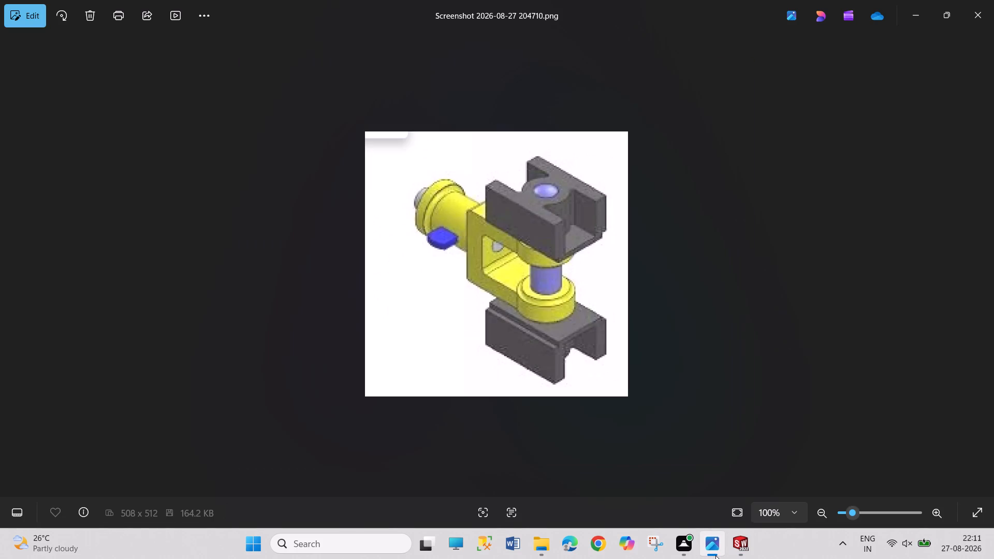
key(Left)
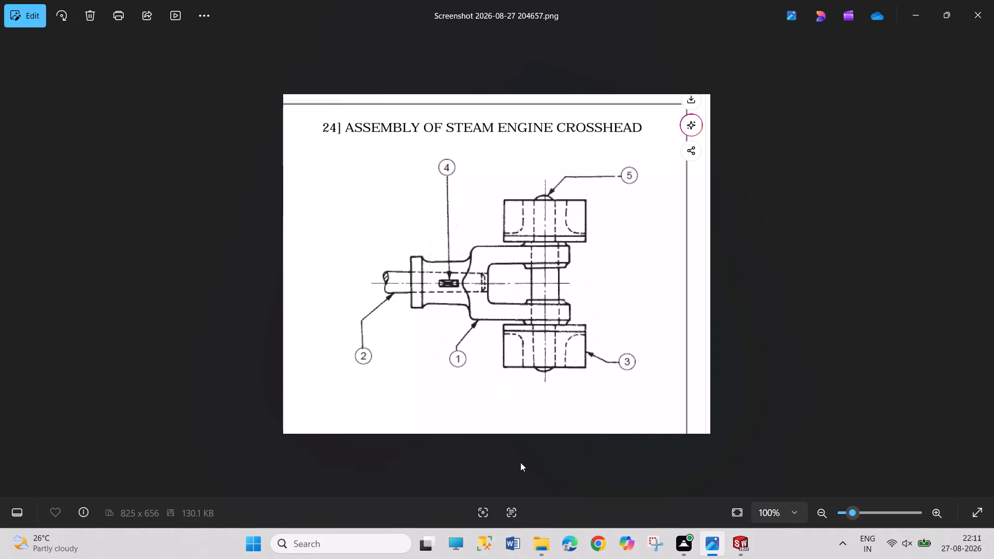
key(Left)
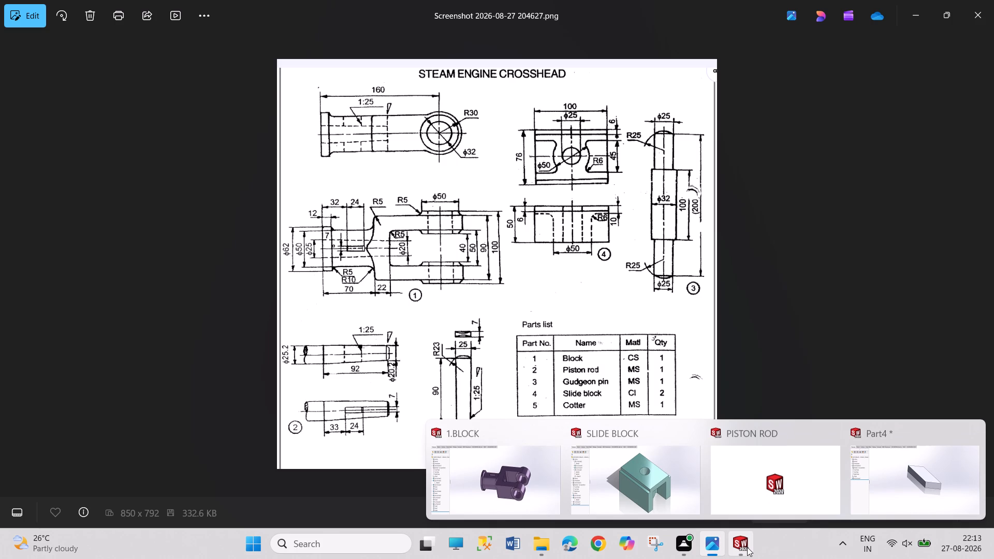
click(747, 547)
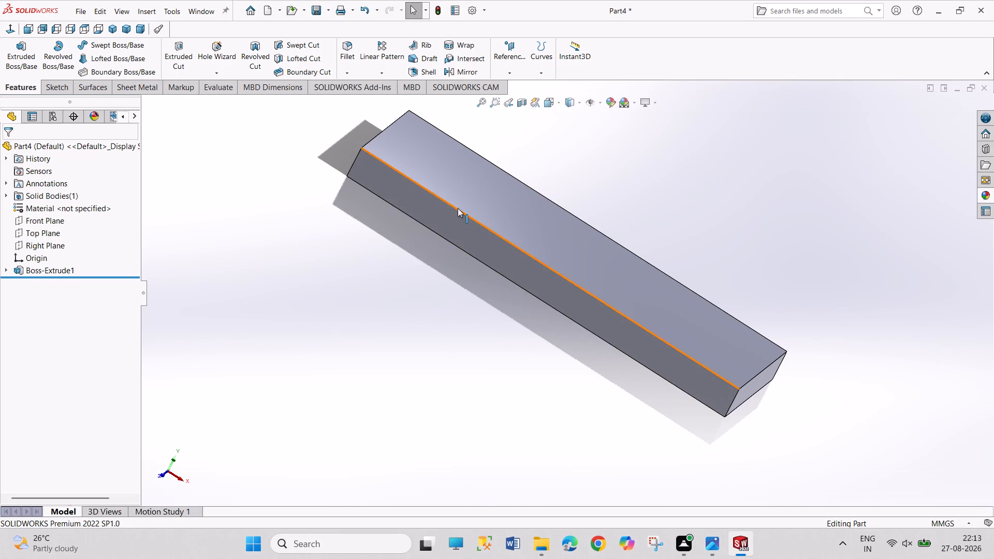
Edit the bar's boss extrusion to turn on a 1° draft.
right_click(468, 194)
click(475, 161)
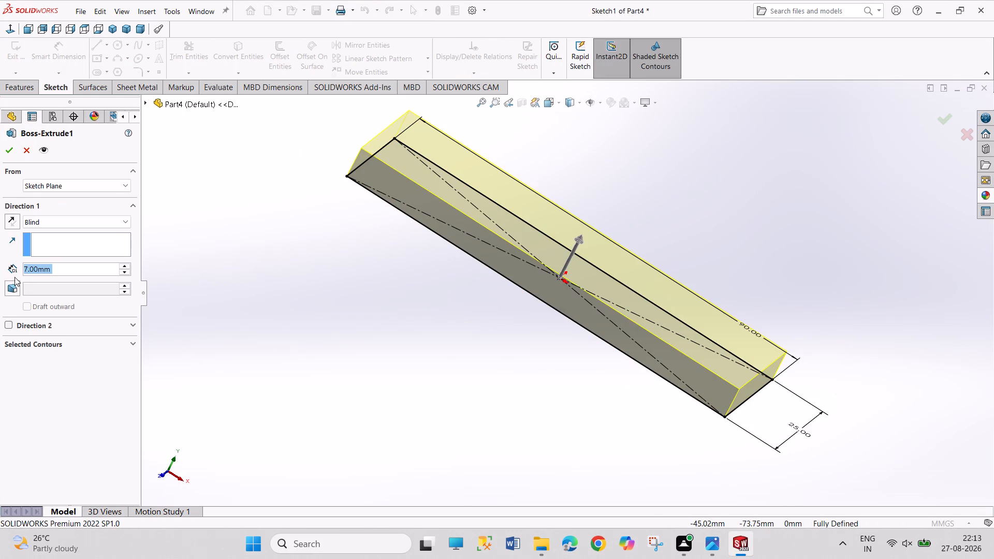
click(9, 290)
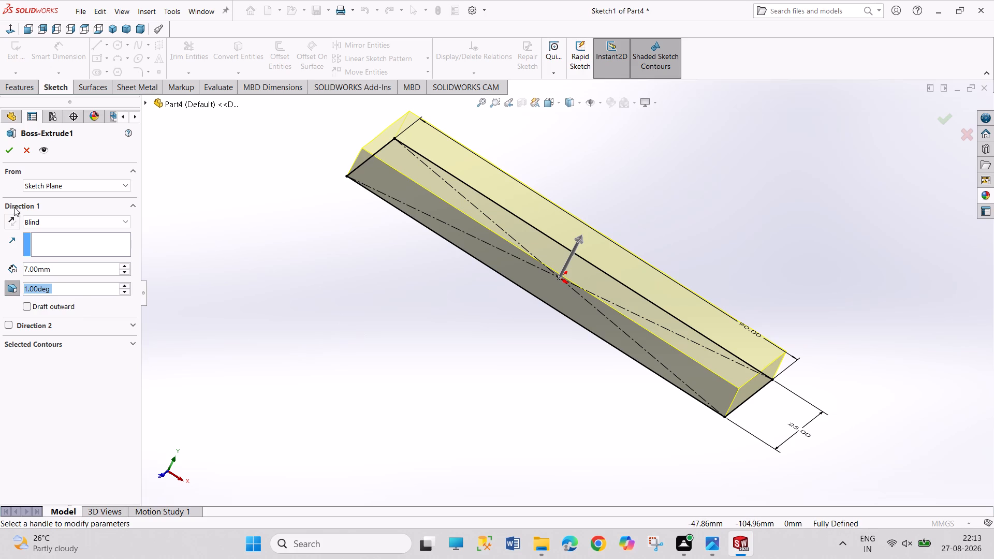
click(11, 149)
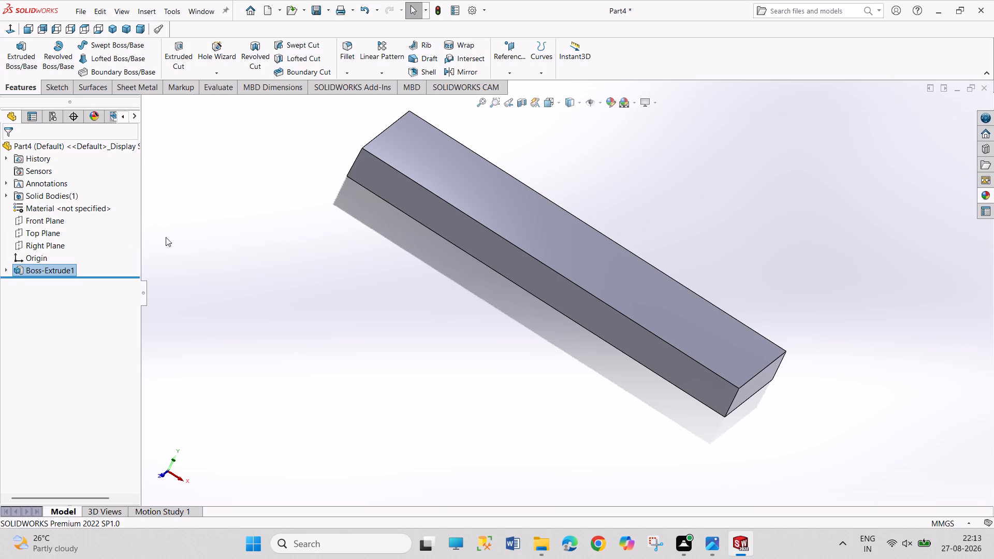
right_click(566, 240)
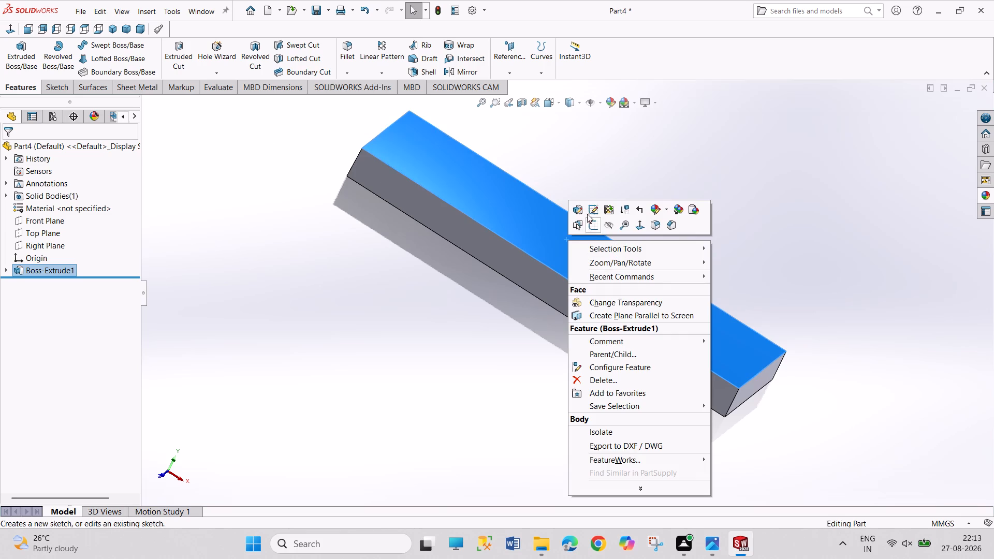
click(575, 211)
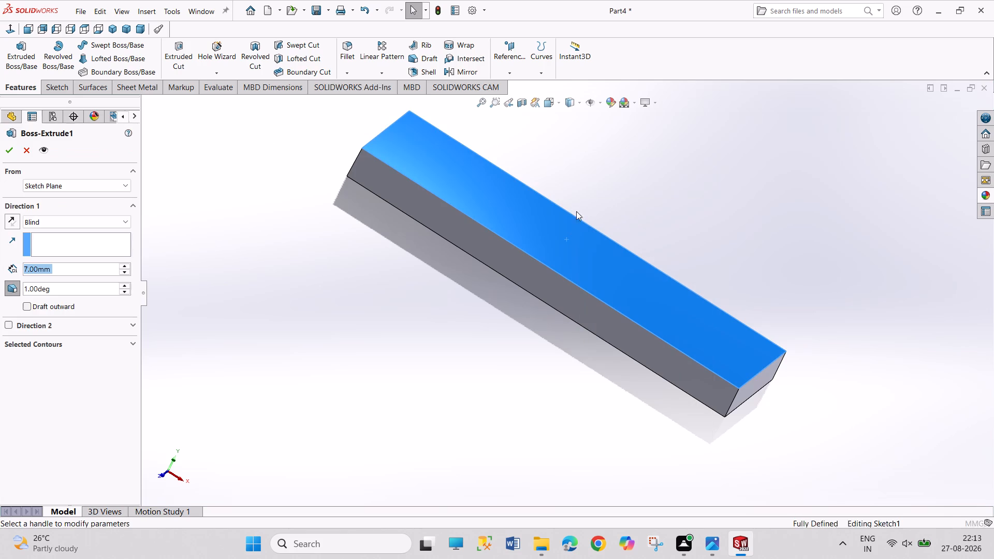
click(11, 146)
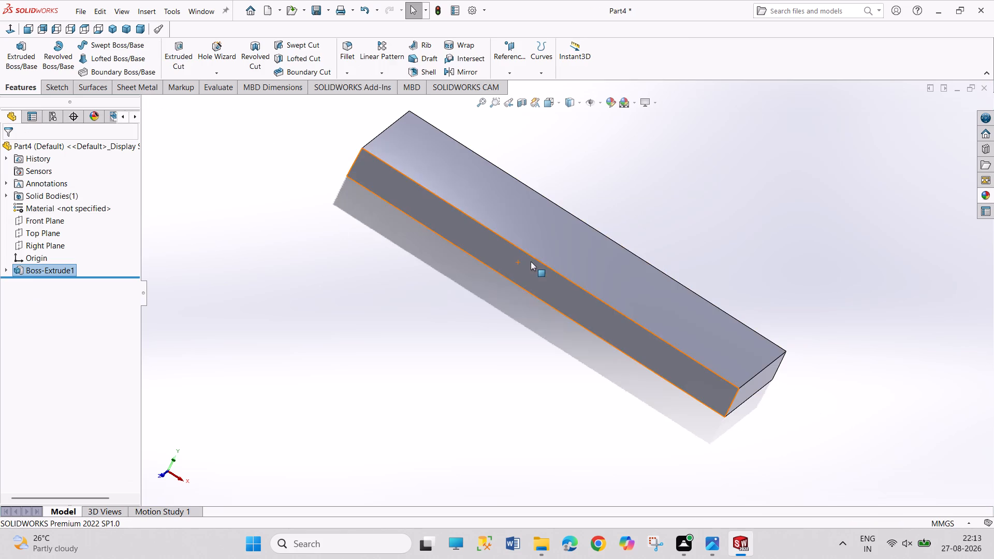
Apply a pastel yellow colour appearance to the whole cotter part.
right_click(531, 261)
click(616, 231)
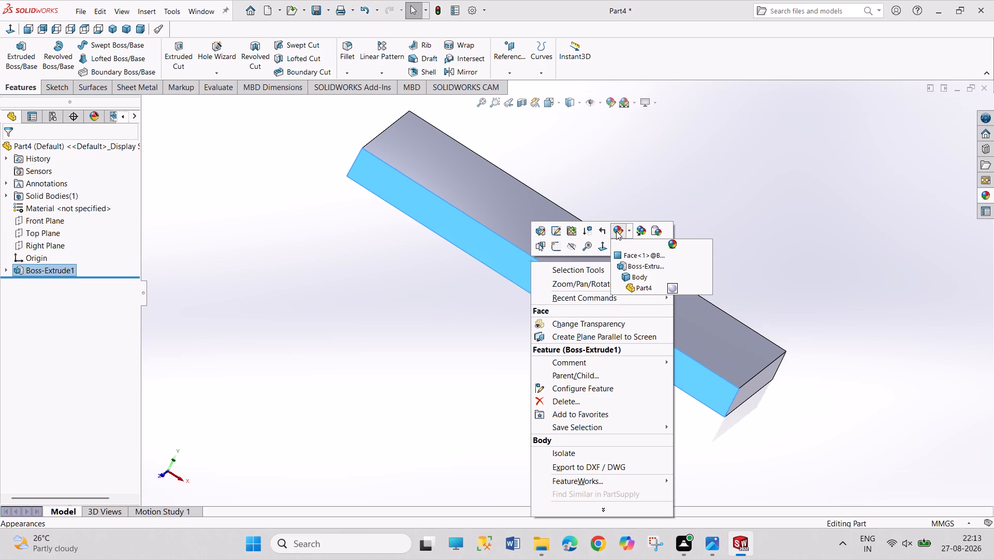
click(627, 287)
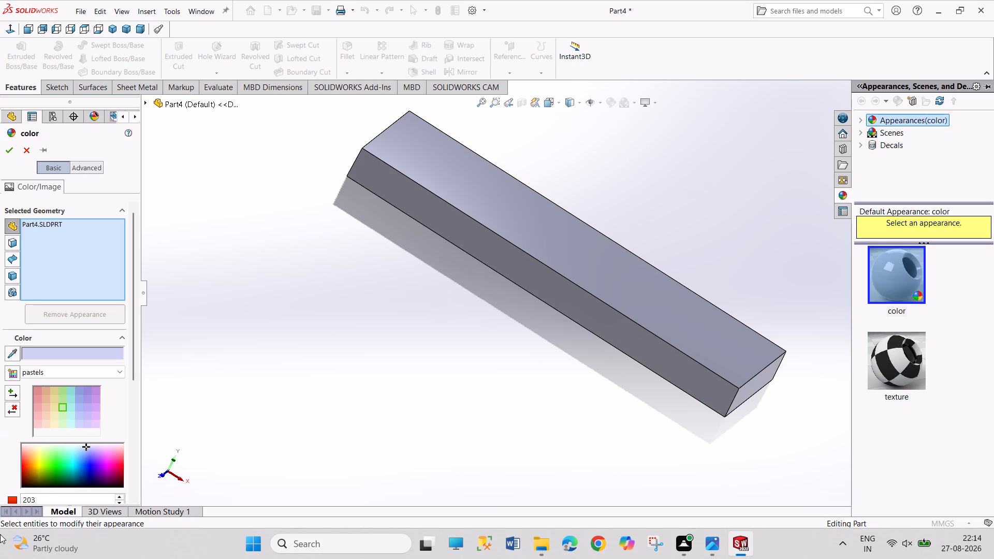
click(59, 392)
click(49, 391)
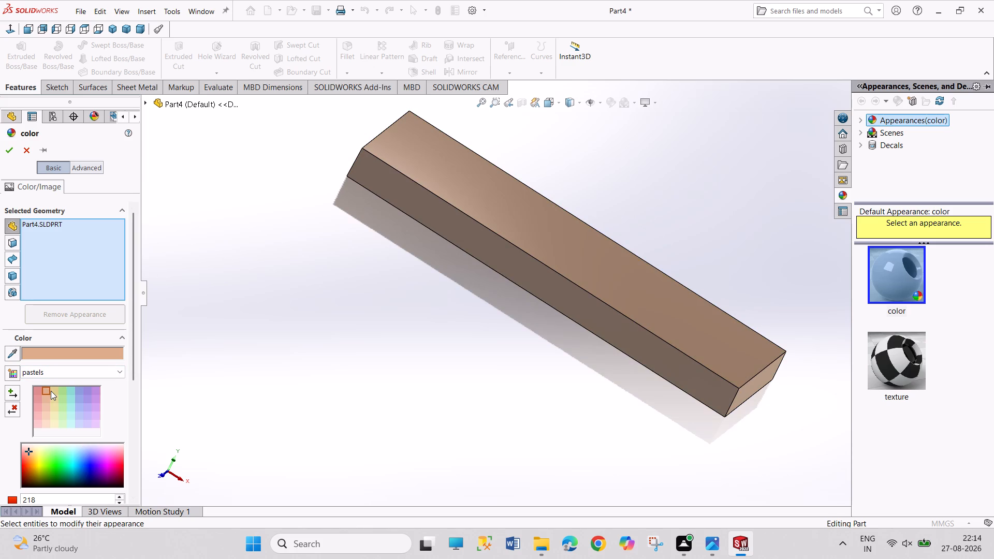
click(52, 391)
click(11, 152)
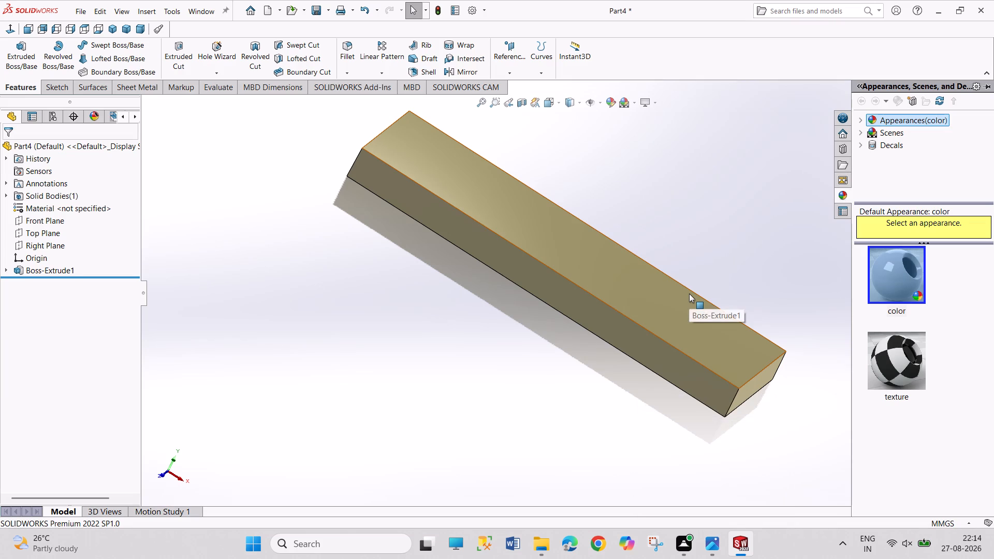
Save the part as COTTOR in the steam engine crosshead assembly folder.
key(ctrl+s)
text(COTT)
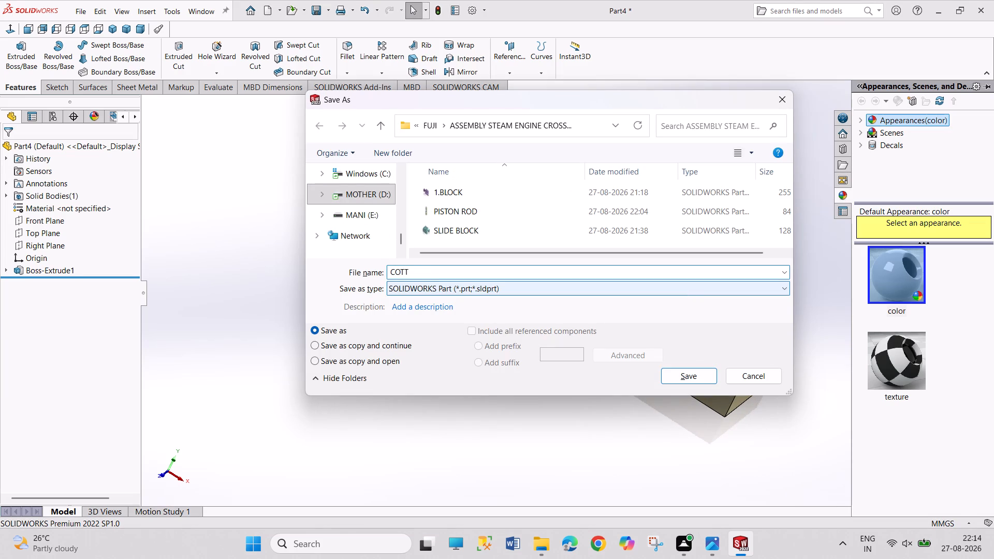
text(OR)
key(Return)
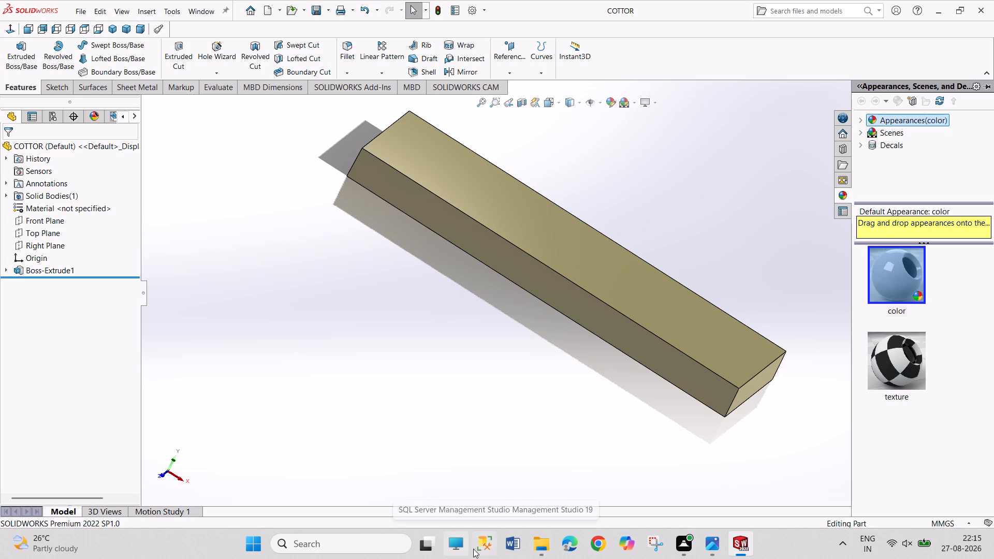
click(671, 267)
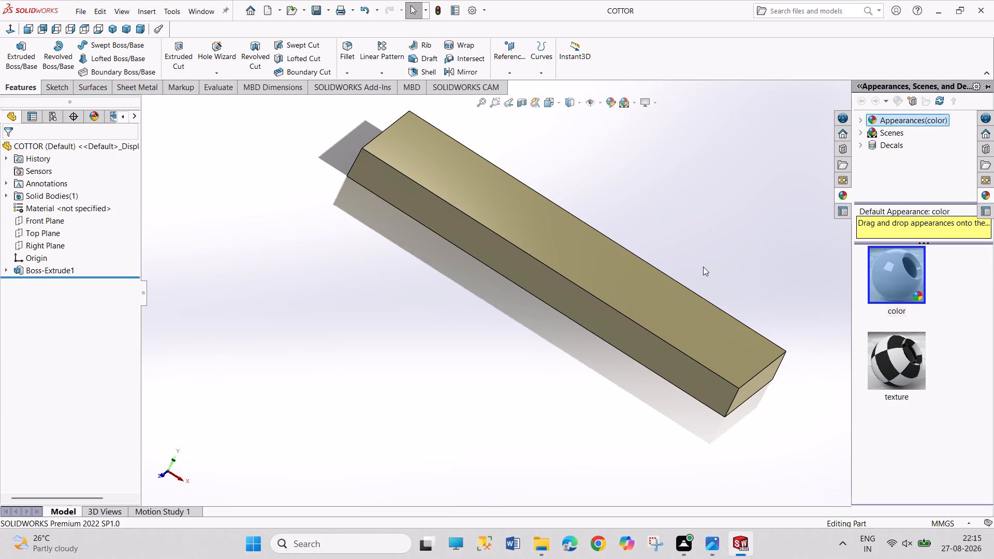
key(ctrl+s)
Create a new part document.
key(ctrl+n)
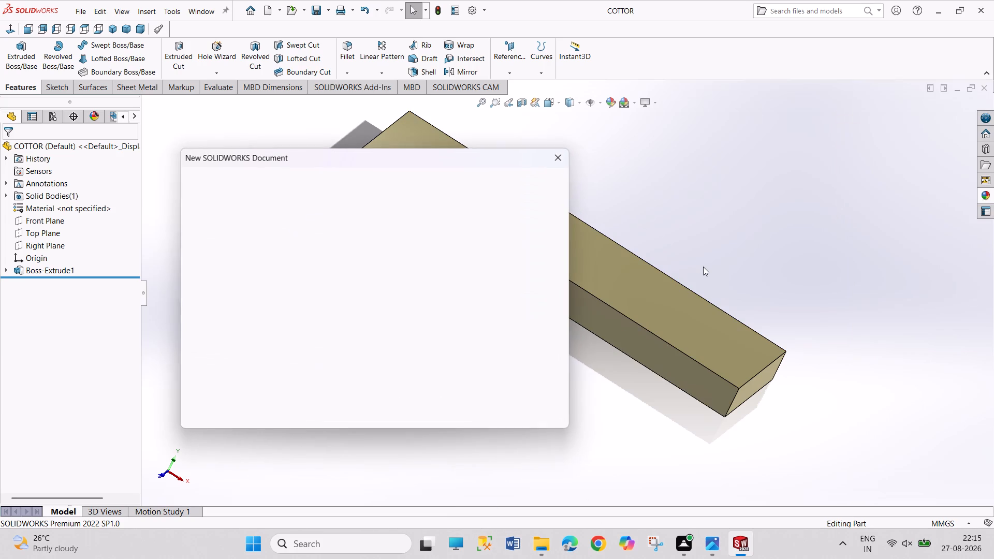
key(Return)
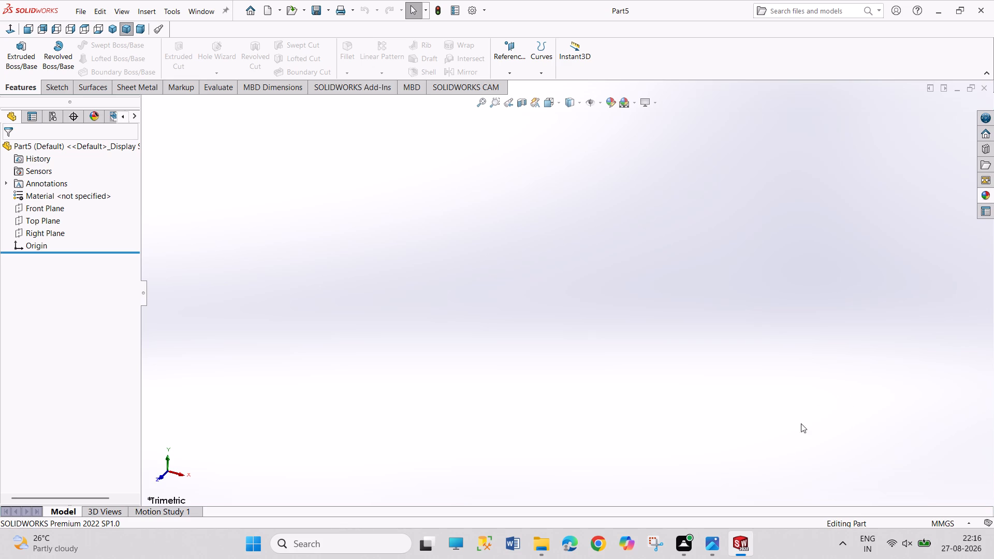
Sketch the gudgeon pin's closed stepped half-profile on the Front Plane from the origin, about 100 mm tall with a wider middle section about 32 mm high.
click(705, 544)
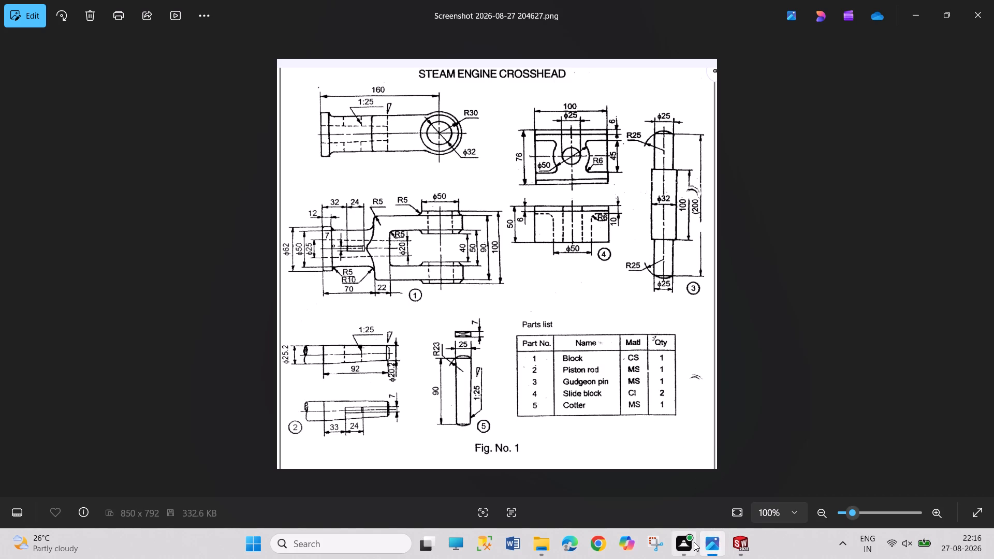
click(738, 548)
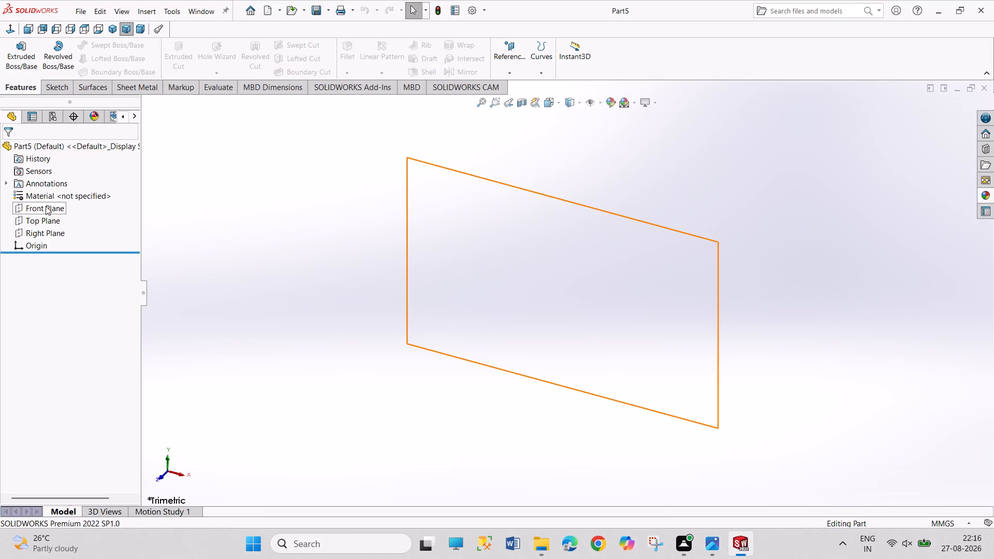
click(46, 206)
click(54, 192)
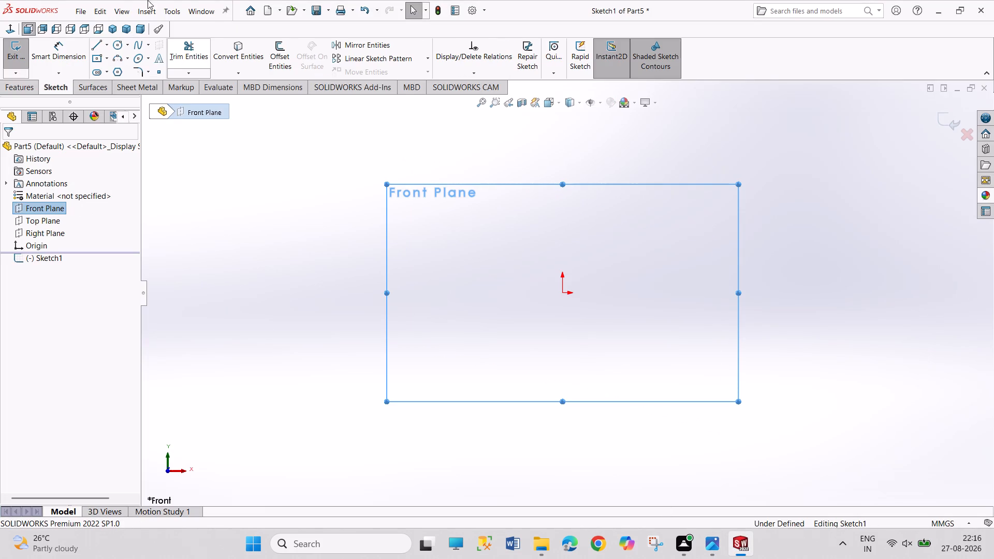
click(94, 47)
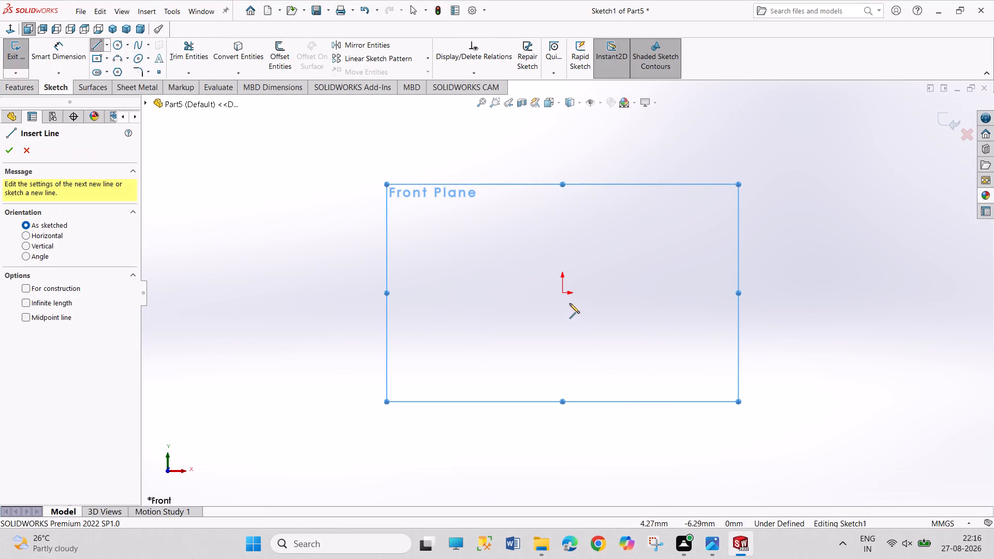
click(565, 295)
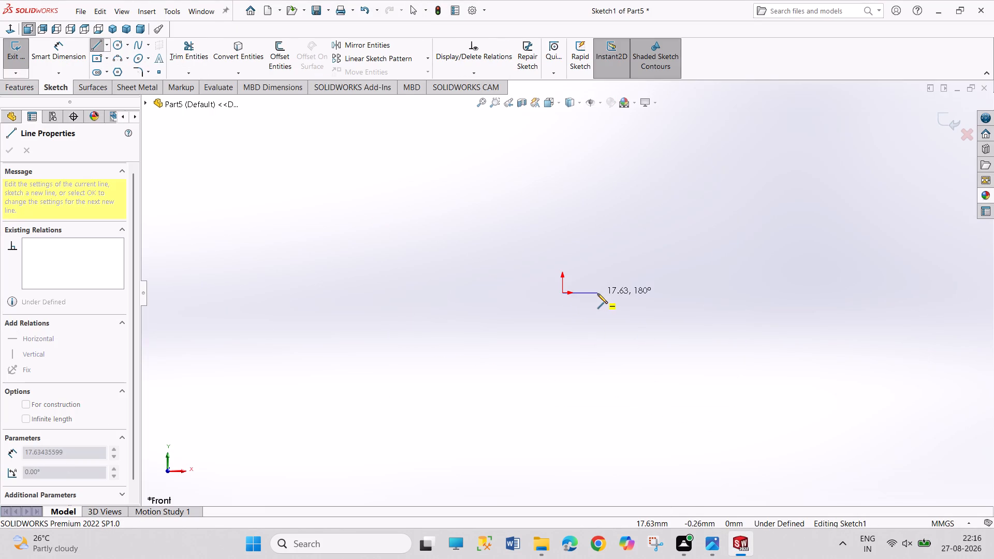
click(597, 293)
click(597, 243)
click(612, 242)
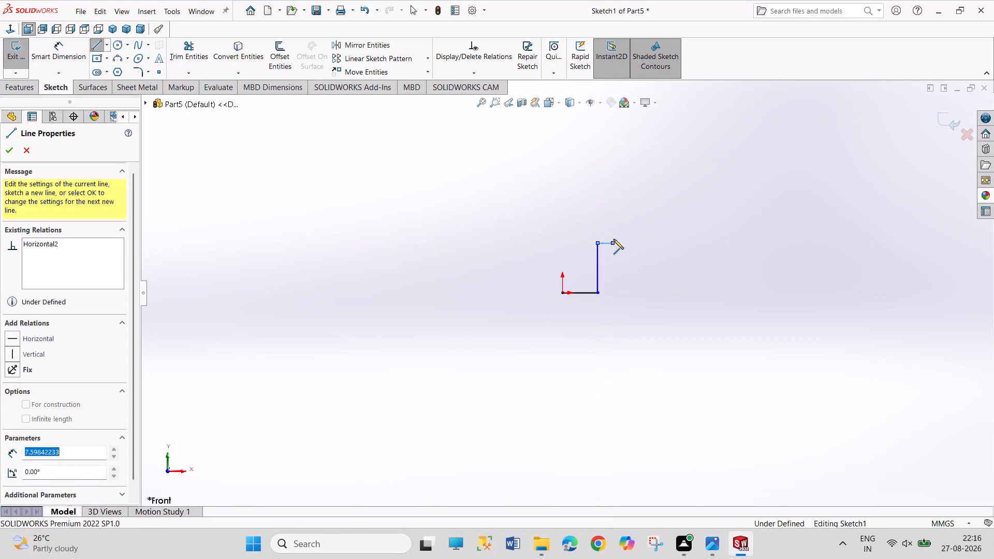
click(611, 154)
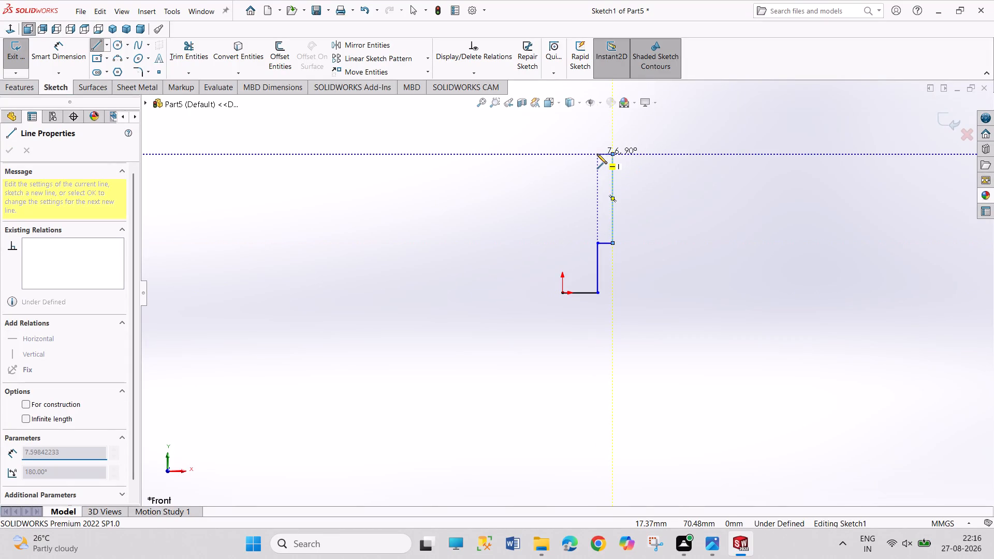
click(597, 154)
scroll(596, 152, up, 2)
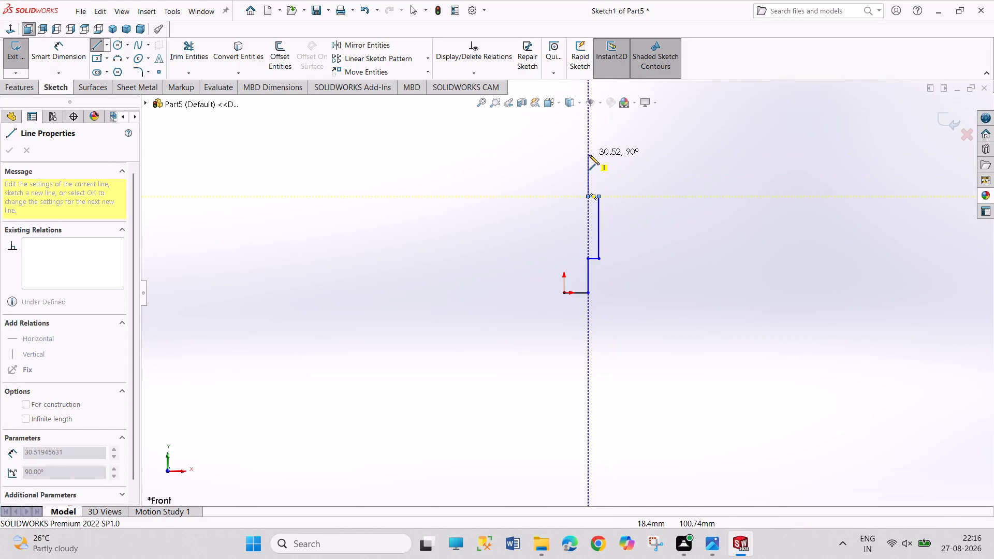
click(589, 155)
click(561, 155)
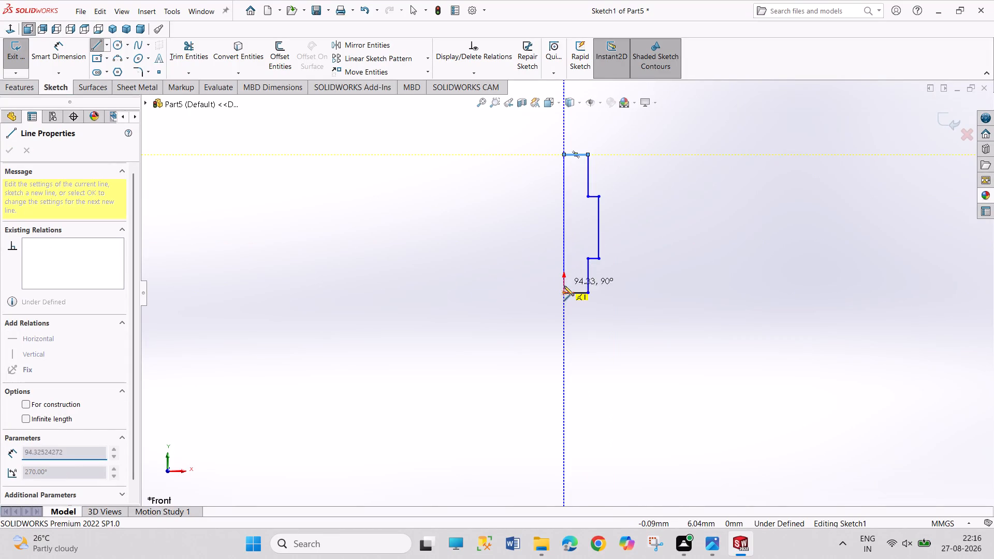
click(563, 291)
right_click(559, 331)
click(582, 342)
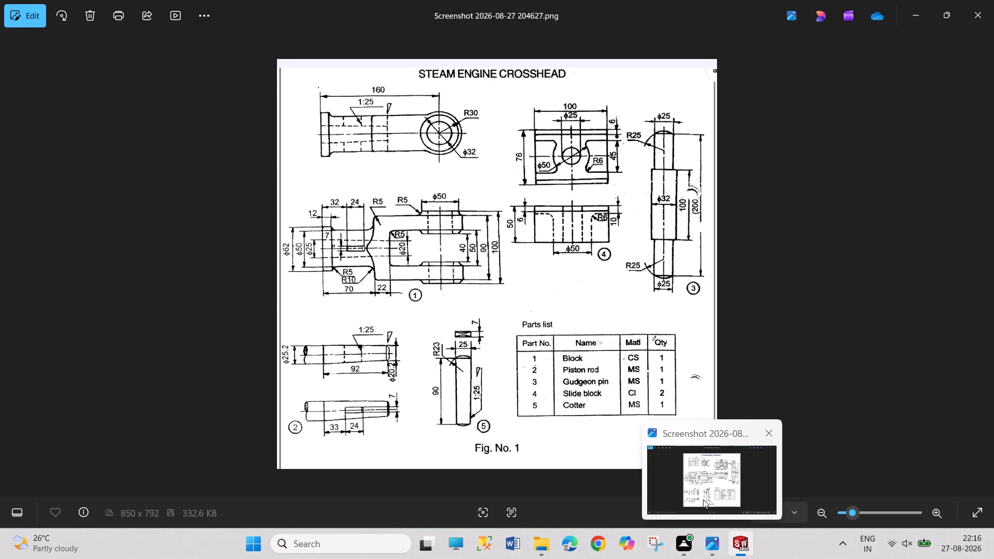
Dimension the pin profile's bottom edge to 12.5 mm and the wider middle section's outer vertical edge to 100 mm.
right_drag(584, 423, 583, 325)
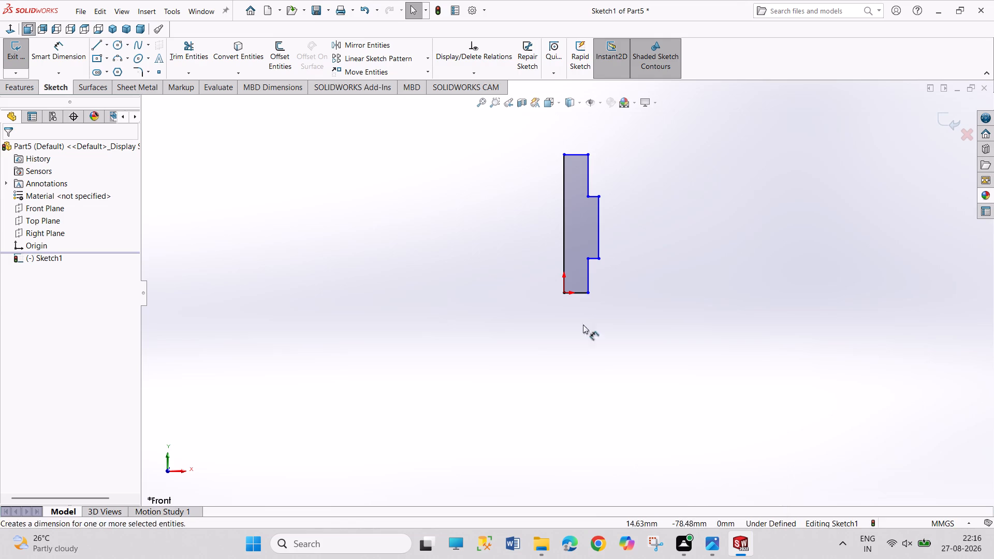
right_drag(583, 325, 583, 299)
click(583, 295)
click(528, 320)
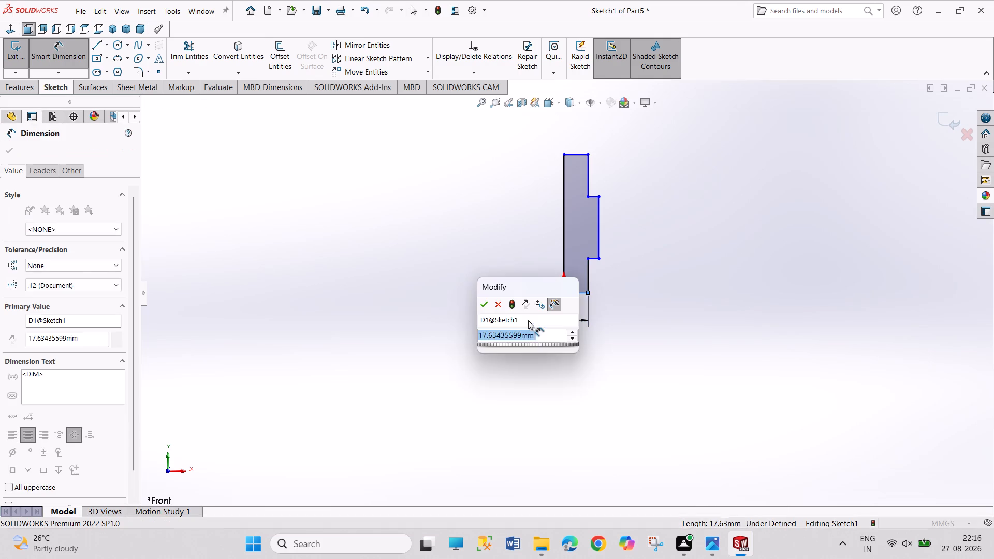
text(12.5)
key(Return)
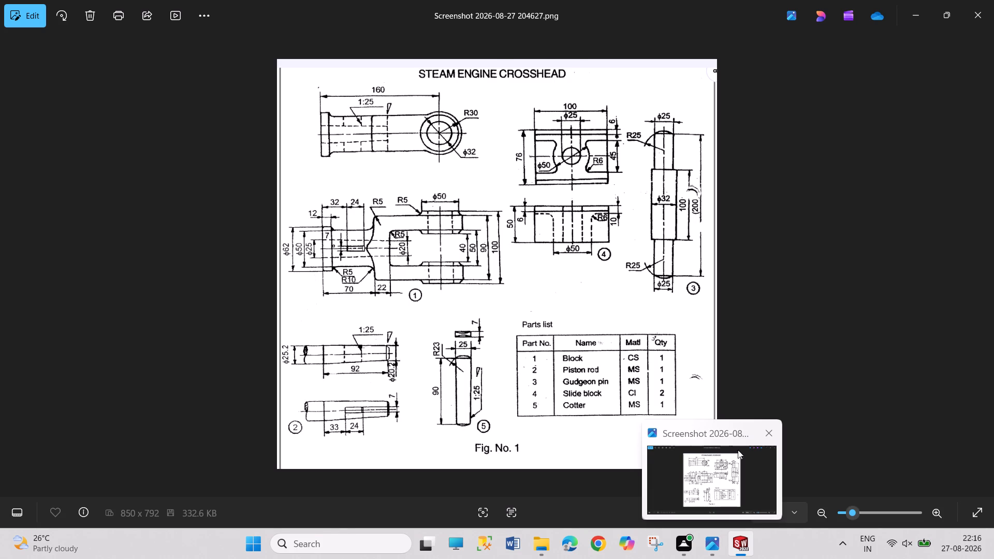
click(596, 232)
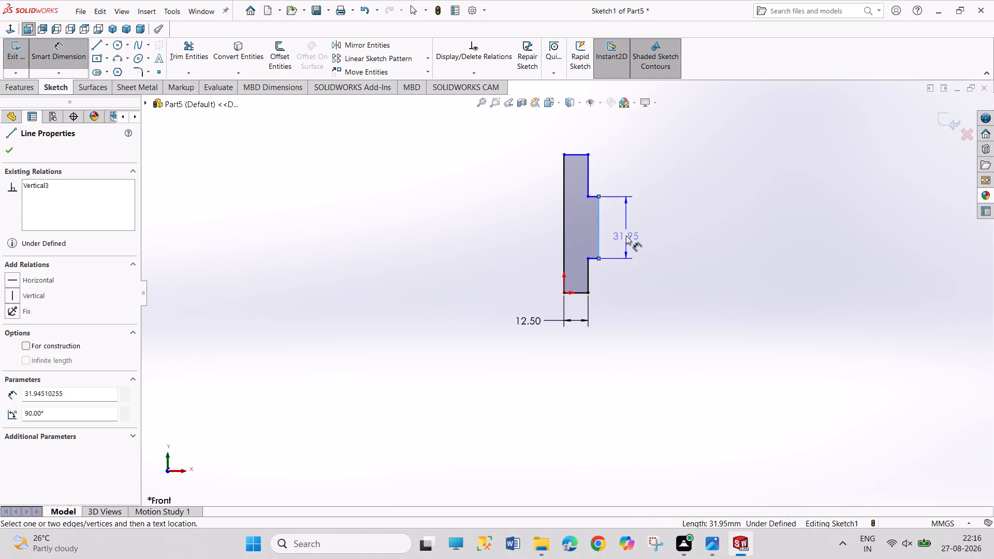
click(626, 236)
text(100)
key(Return)
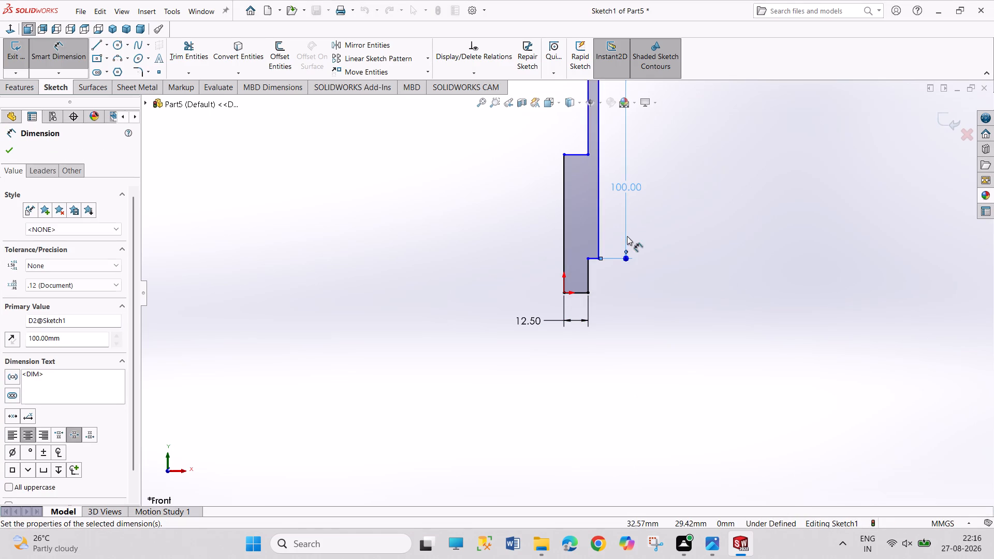
Dimension the outer vertical edge of the pin profile's lower narrow section to 50 mm.
click(586, 275)
click(638, 284)
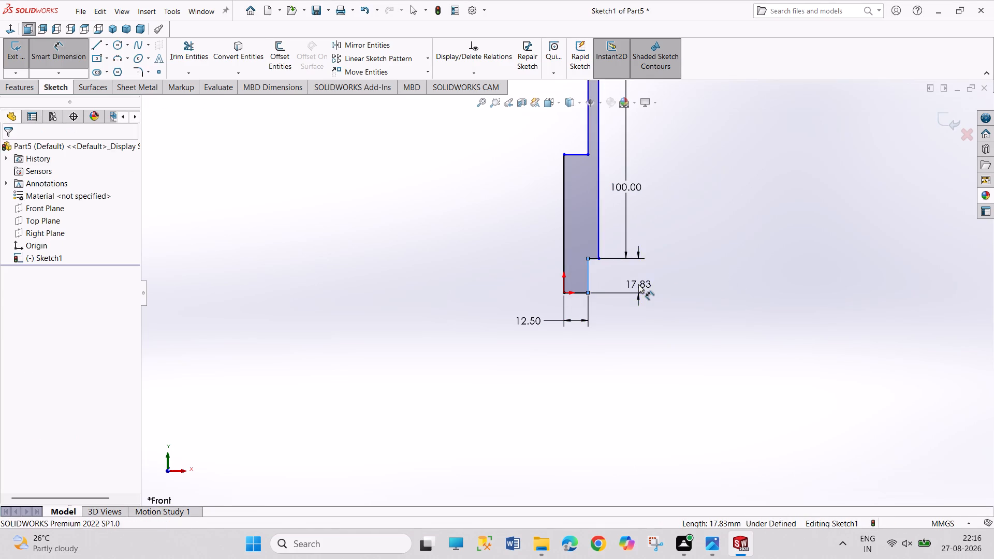
text(50)
key(Return)
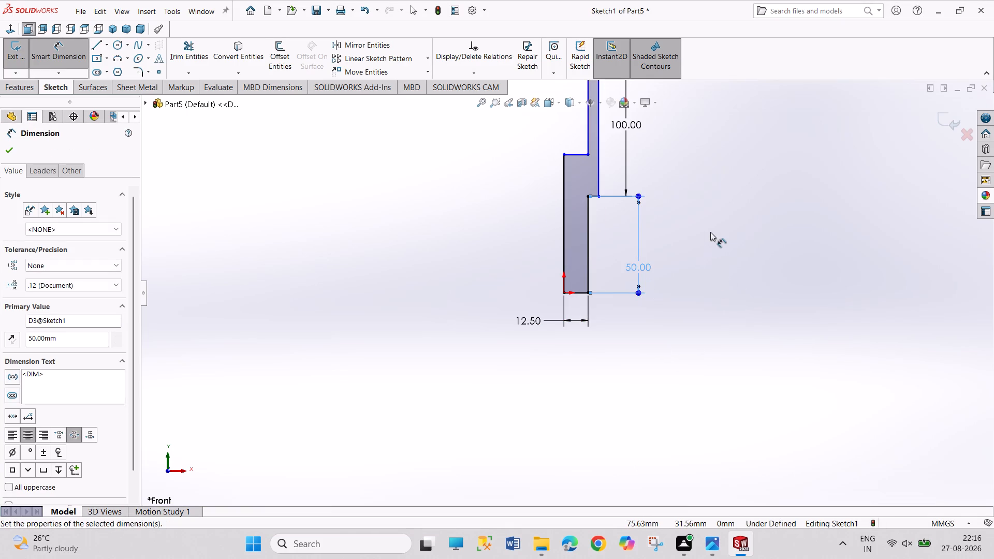
right_click(710, 232)
click(728, 266)
Stretch the profile's top edge up past the wider section's upper end, leaving an upper narrow section about 12 mm tall.
scroll(683, 184, down, 3)
scroll(619, 167, up, 5)
drag(540, 239, 540, 219)
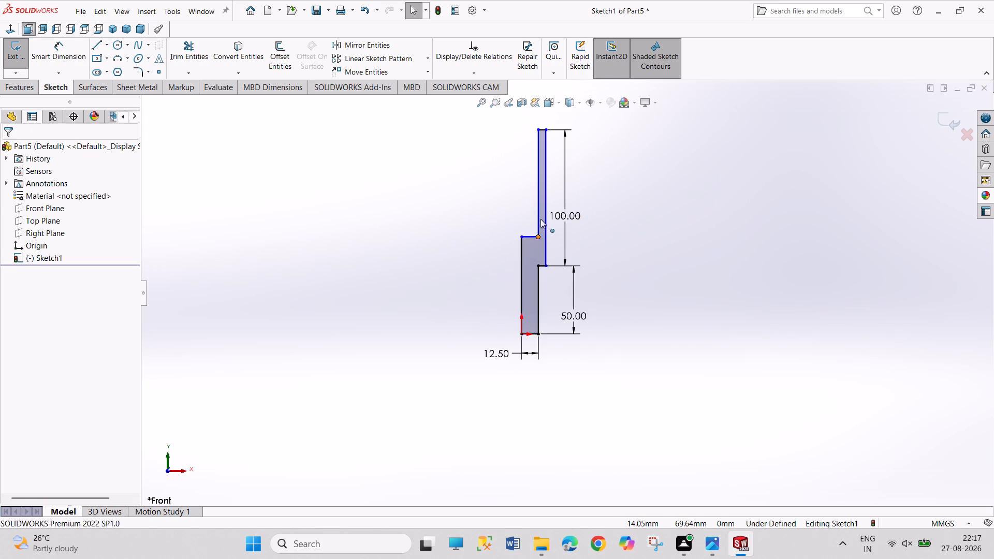
drag(540, 219, 535, 114)
scroll(587, 136, up, 2)
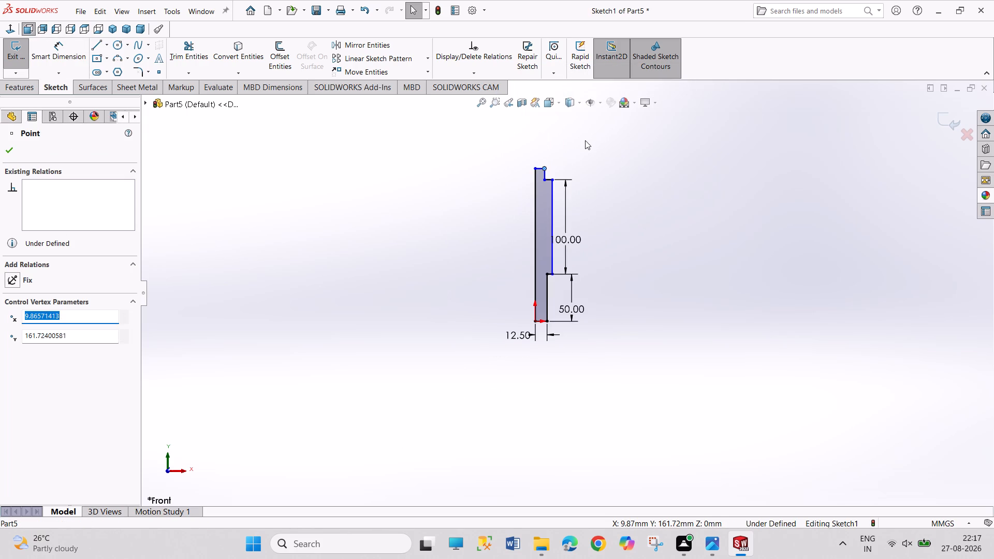
Dimension the outer vertical edge of the upper narrow section to 50 mm.
scroll(567, 154, down, 1)
right_drag(609, 247, 602, 170)
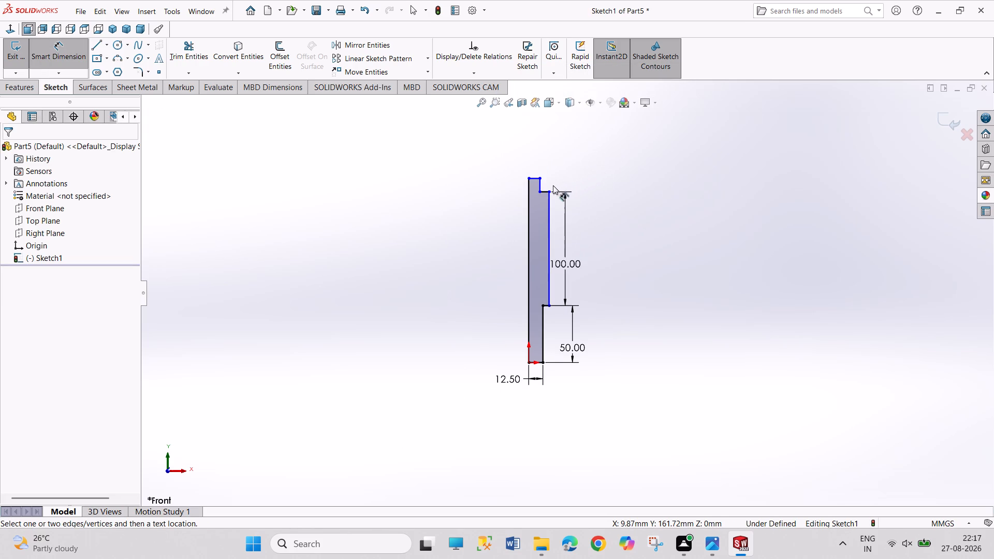
click(543, 186)
click(605, 182)
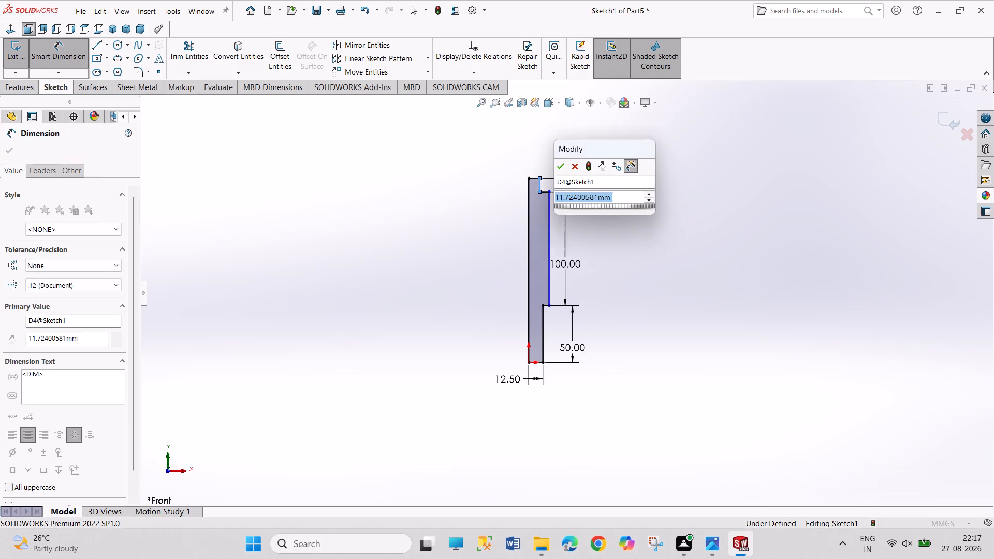
text(50)
key(Return)
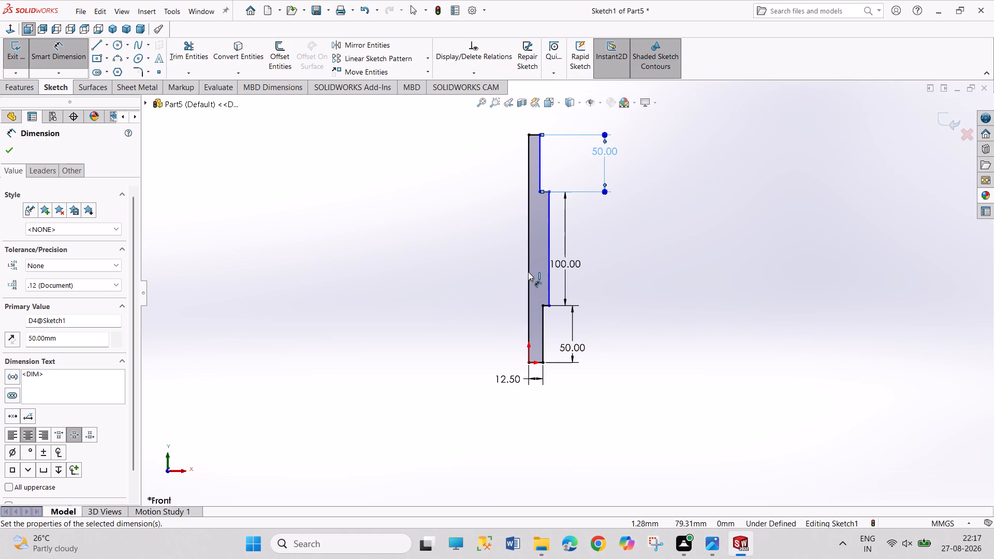
Dimension the wider middle section's outer edge to 16 mm from the profile's long axis-side edge.
click(528, 271)
click(547, 276)
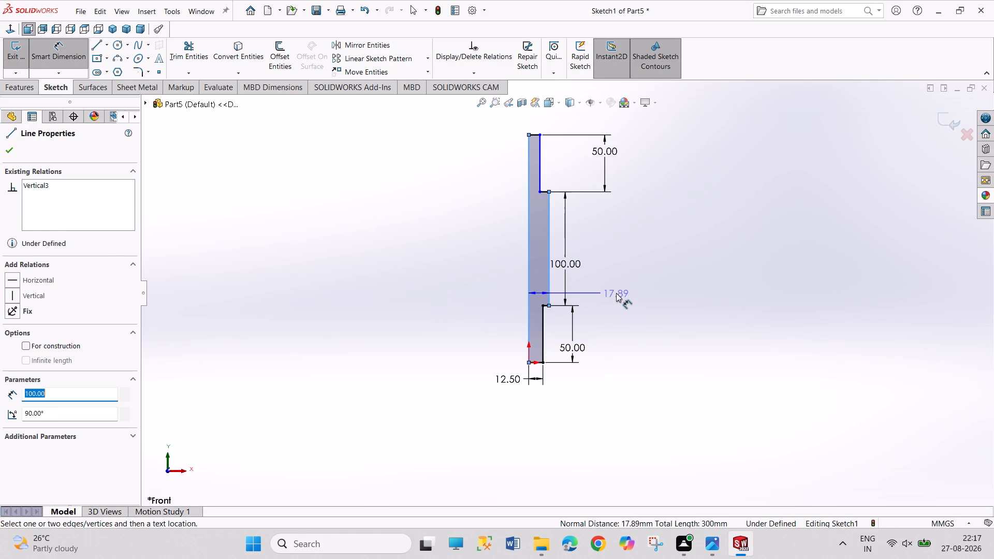
click(616, 293)
text(16)
key(Return)
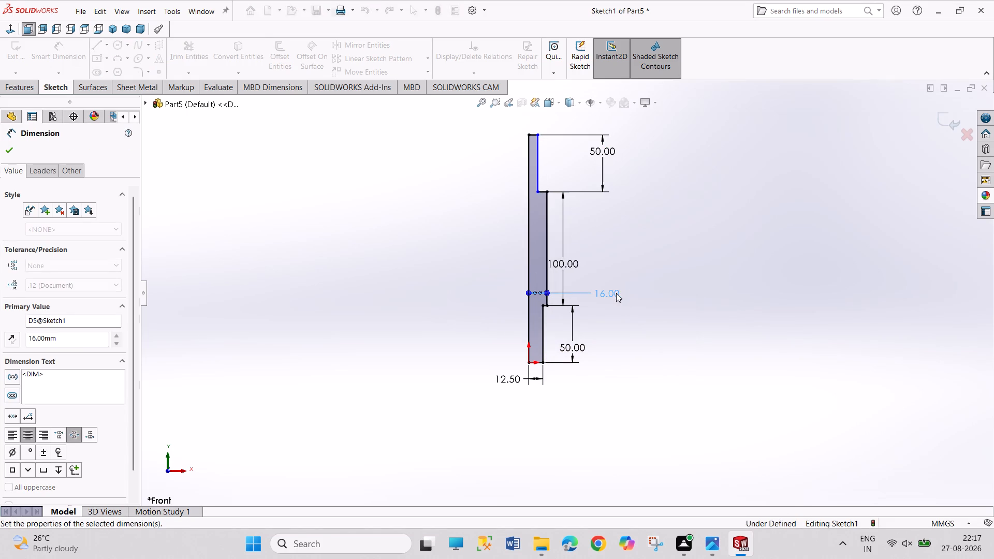
right_click(677, 287)
click(700, 319)
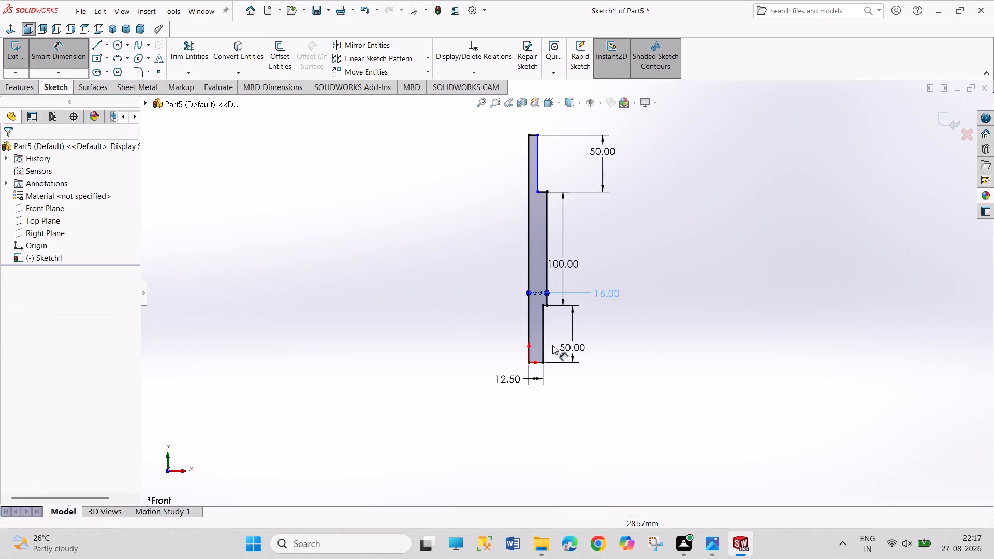
Make the outer vertical edges of the lower and upper narrow sections collinear, and exit the sketch.
drag(543, 338, 546, 333)
ctrl+click(540, 159)
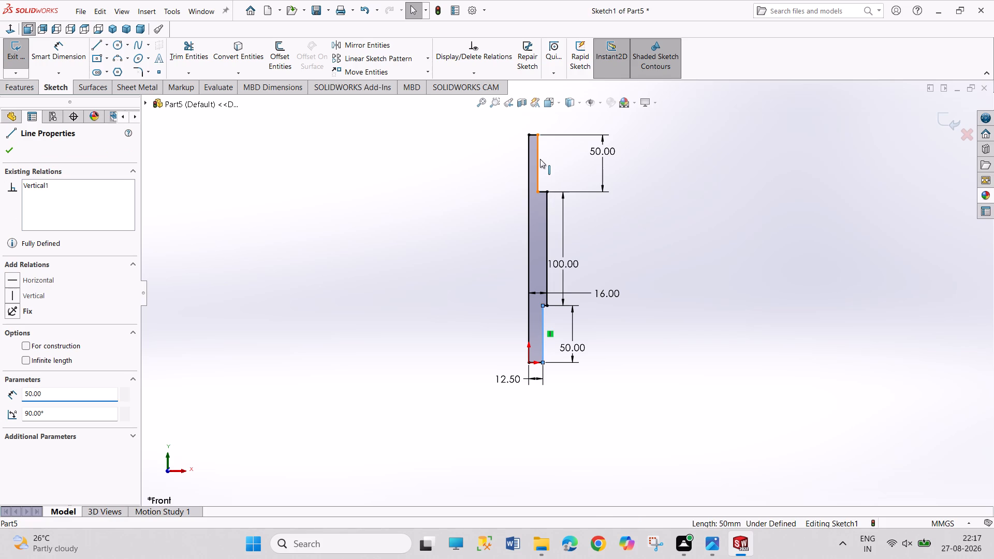
click(599, 115)
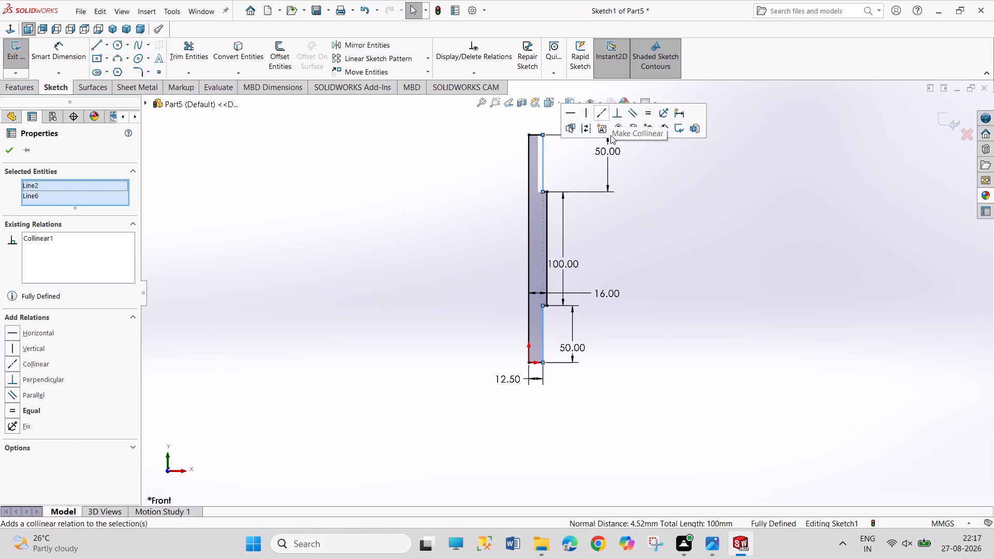
click(668, 225)
click(18, 52)
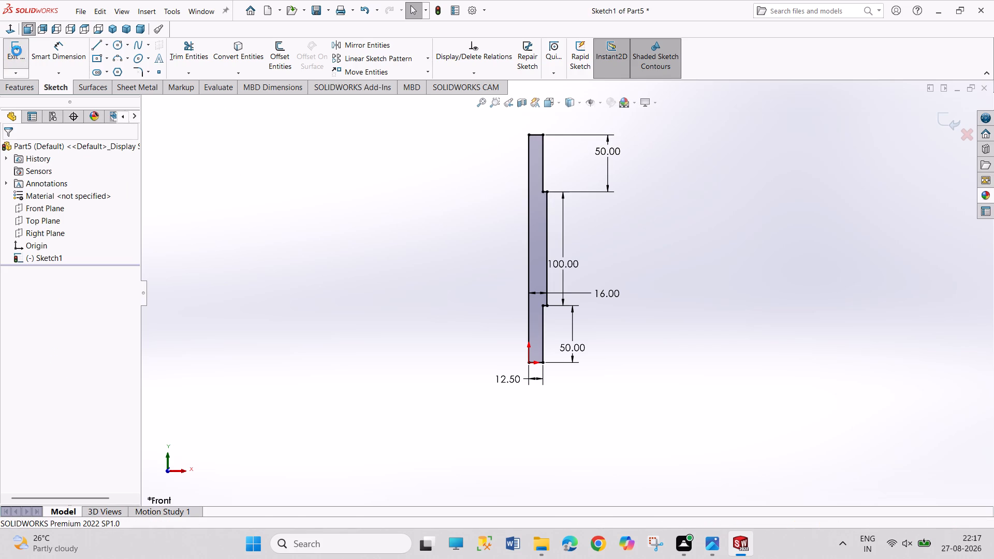
Revolve the stepped profile 360° about its long vertical edge to form the solid gudgeon pin.
click(63, 55)
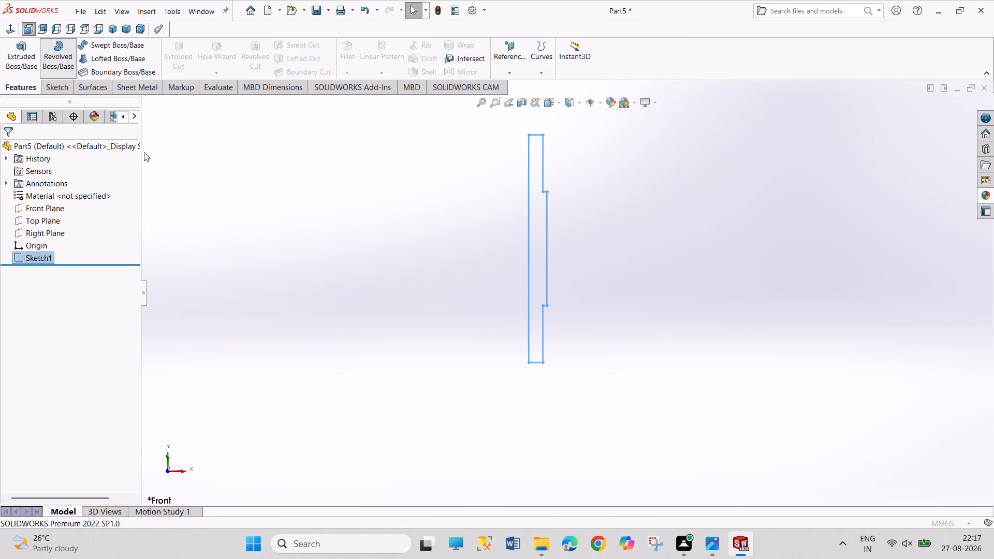
click(544, 303)
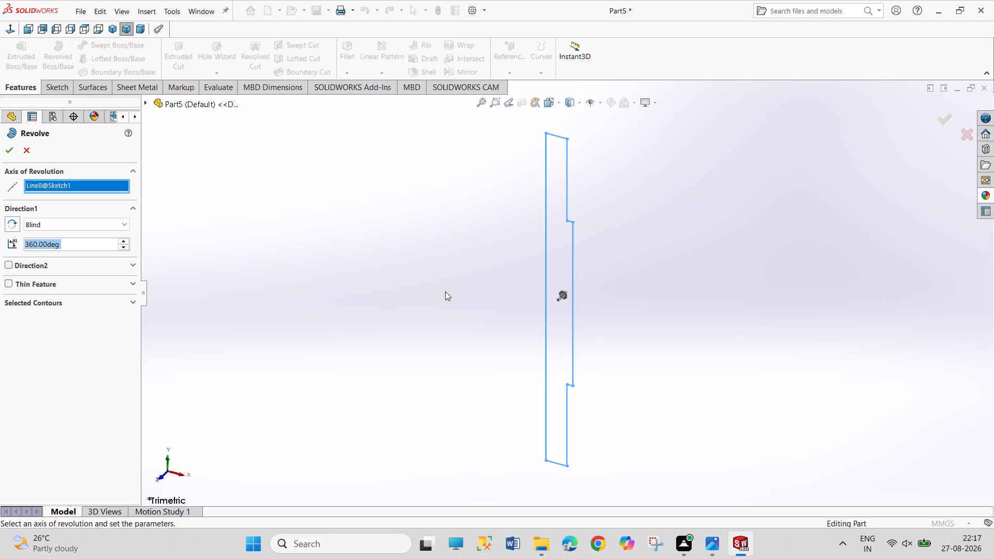
click(12, 143)
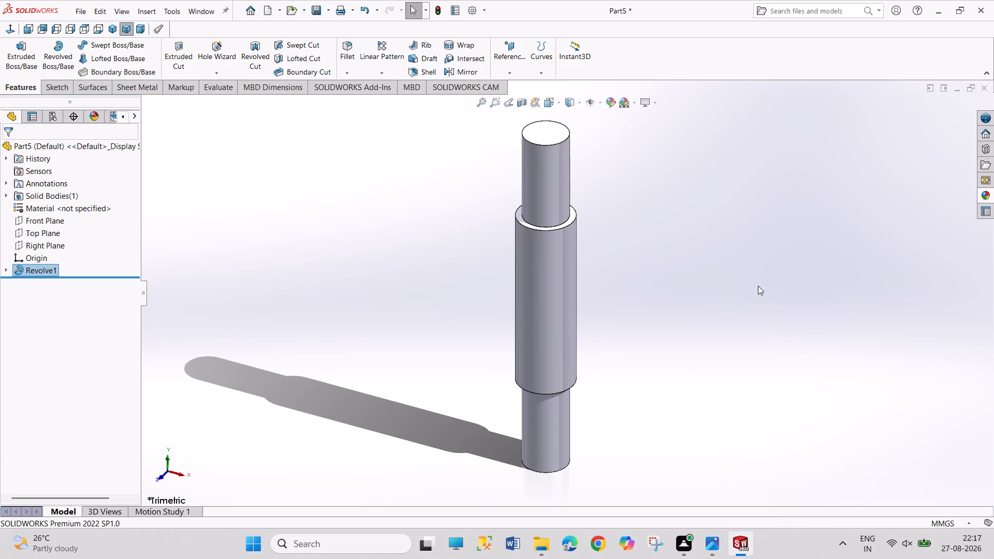
Apply a bright green colour appearance to the whole gudgeon pin part.
key(ctrl+s)
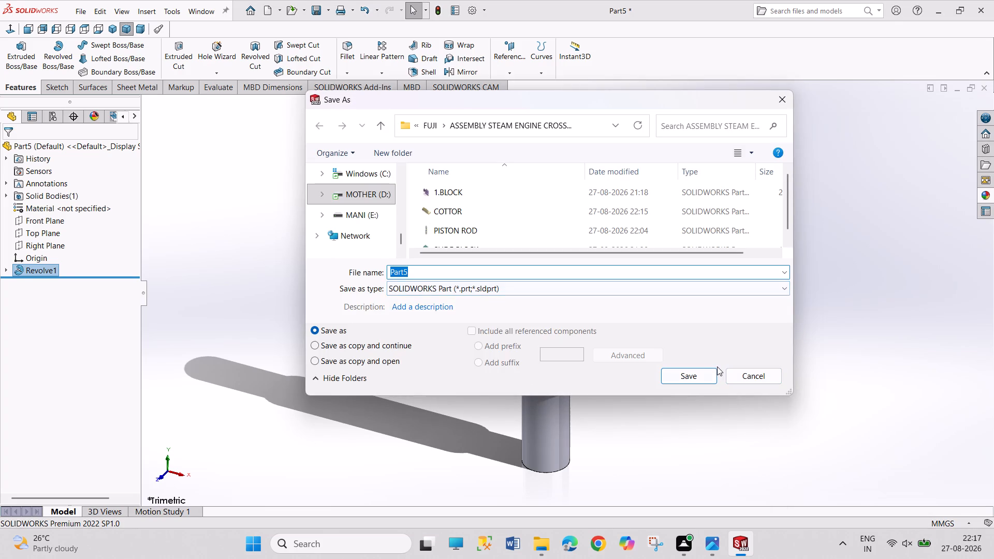
click(730, 372)
right_click(562, 349)
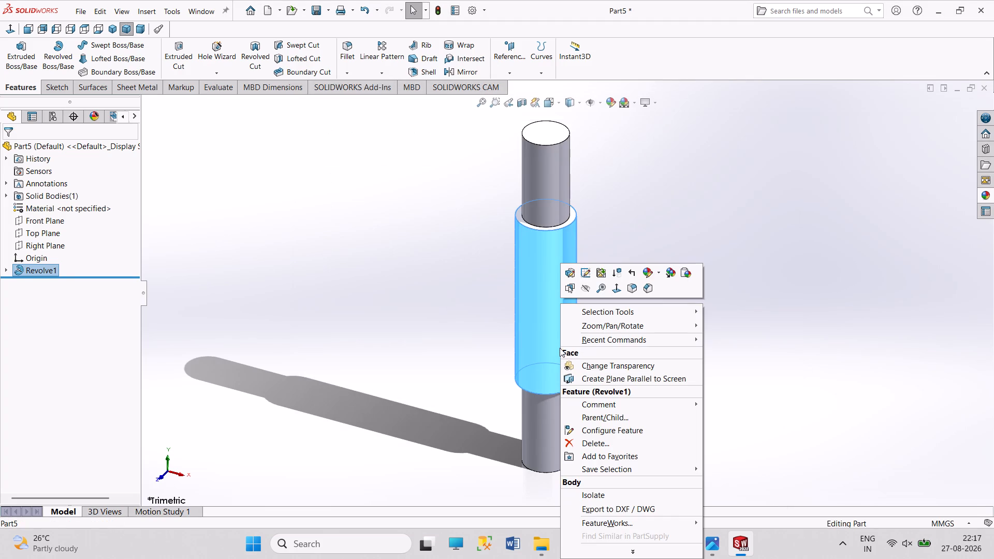
click(647, 276)
click(648, 327)
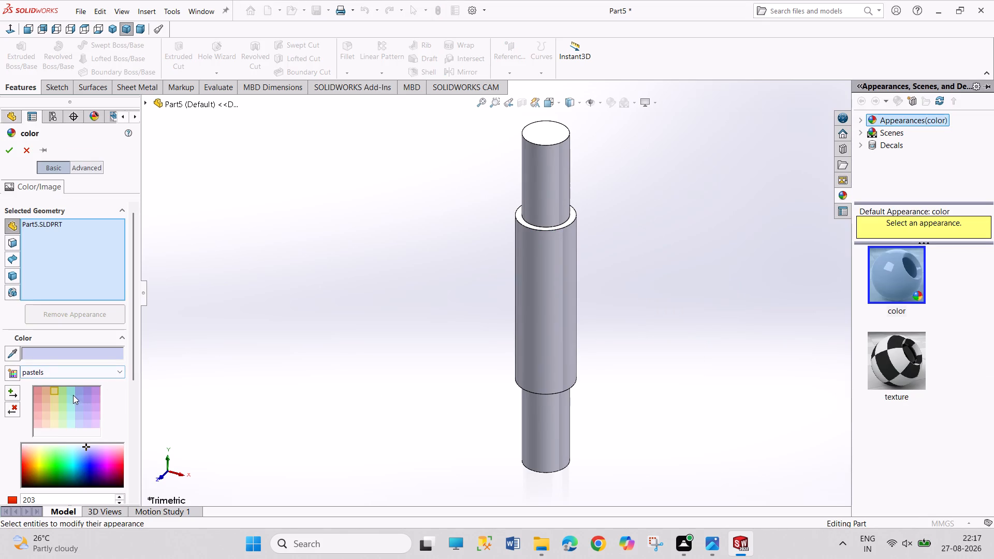
click(65, 389)
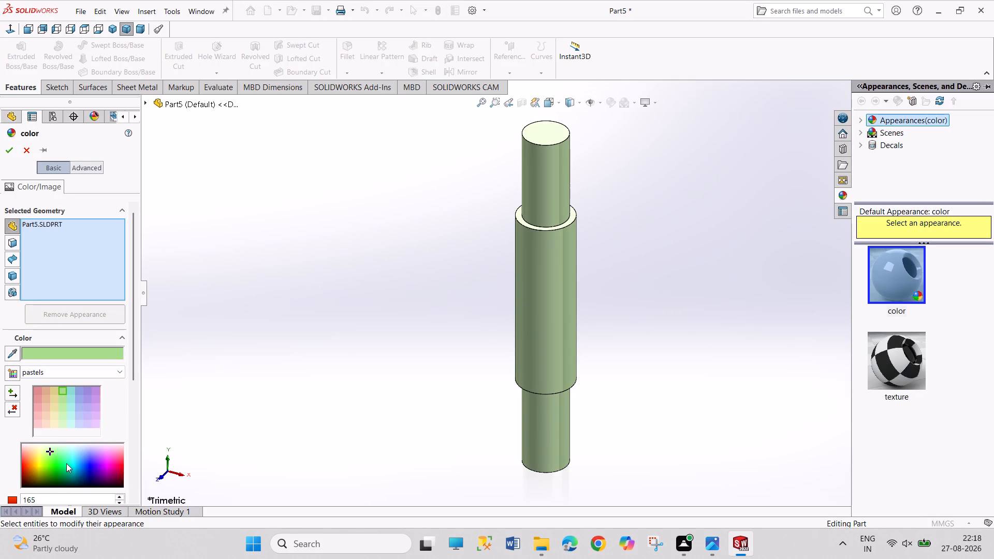
click(64, 464)
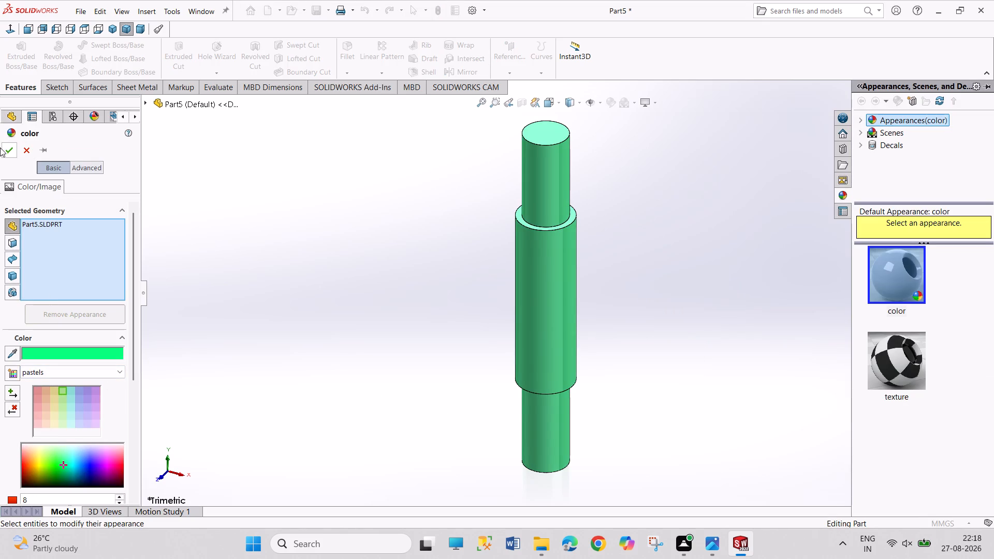
click(2, 149)
Save the part as GUDGEON PIN in the steam engine crosshead assembly folder, checking the reference drawing for its name.
key(ctrl+s)
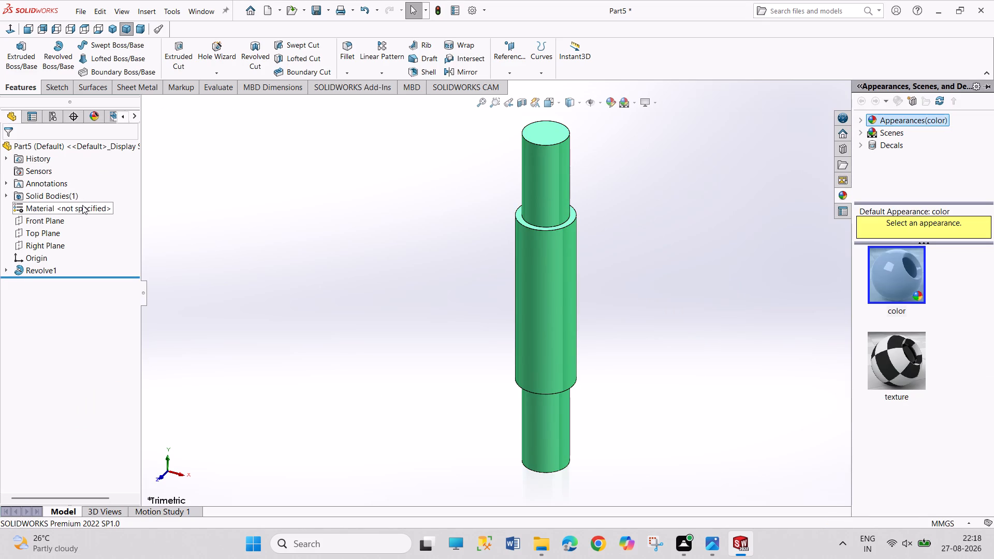
text(GUD)
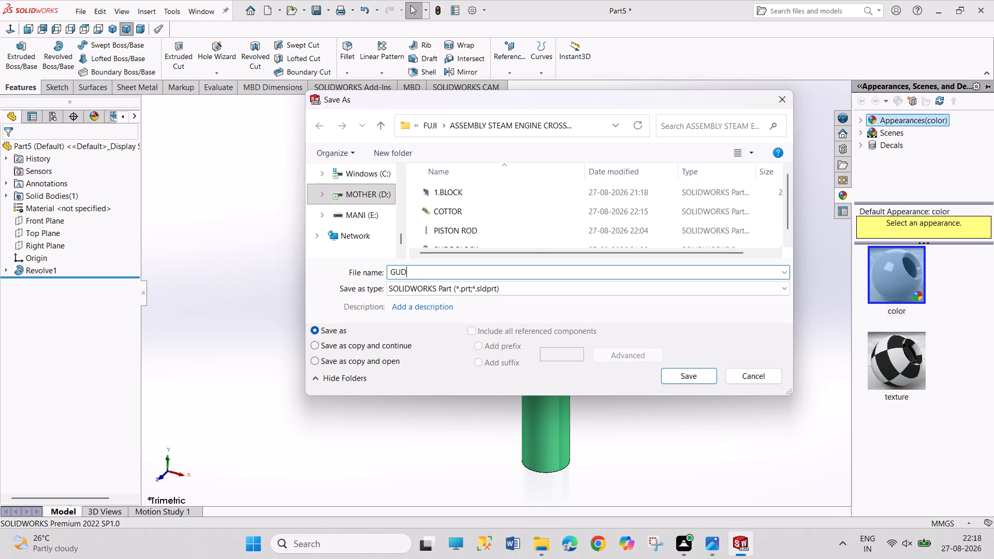
text(GEON PIN)
click(714, 537)
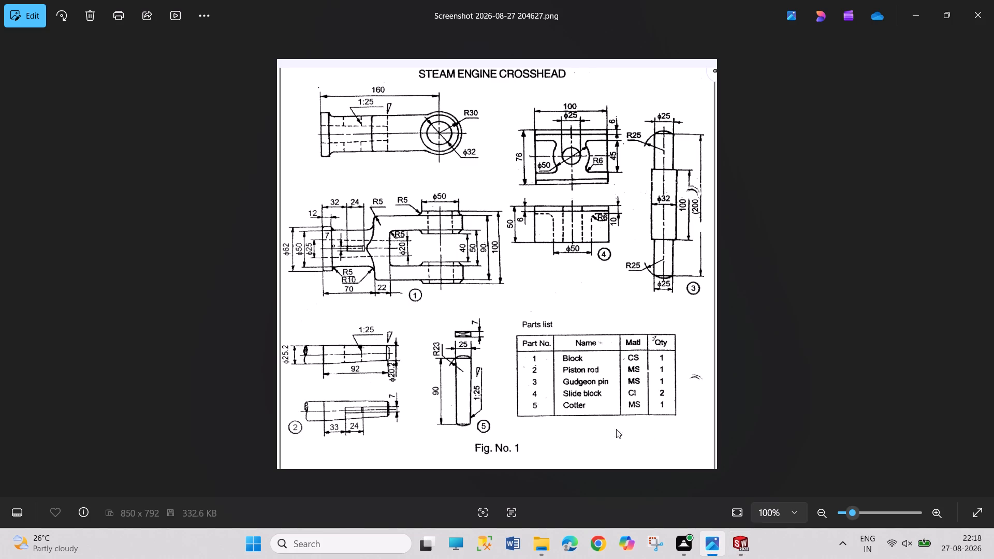
click(744, 543)
click(699, 377)
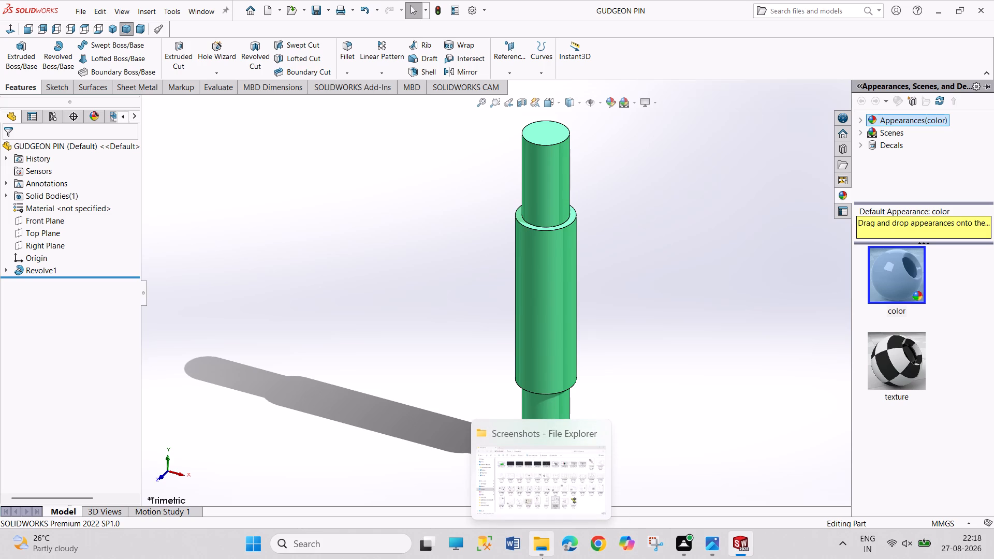
Create a new assembly document.
drag(611, 303, 655, 365)
drag(634, 315, 695, 392)
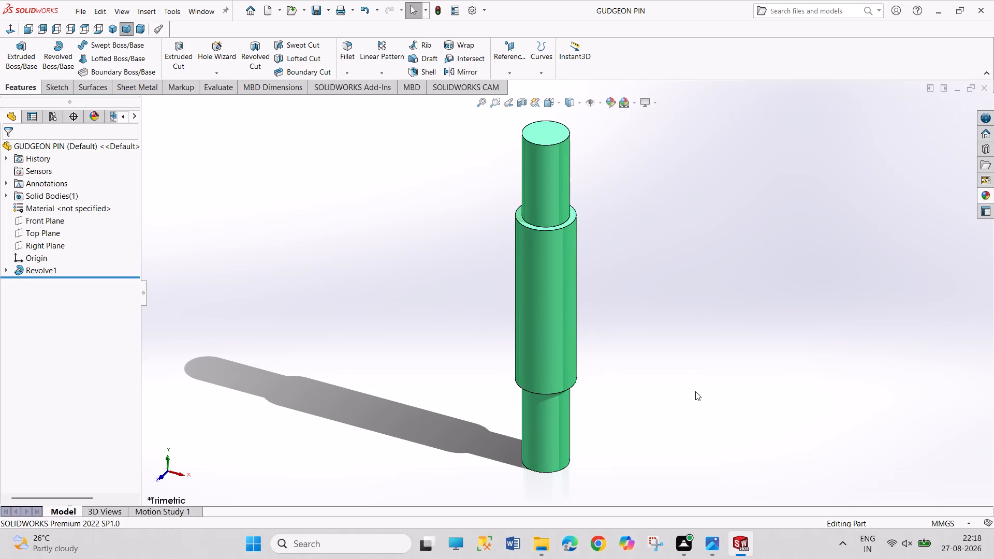
key(ctrl+n)
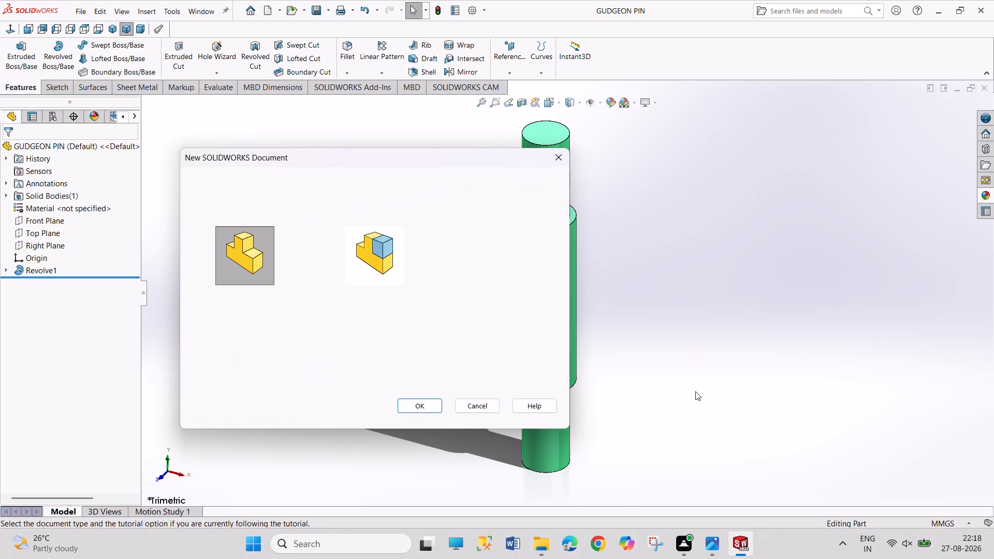
key(Right)
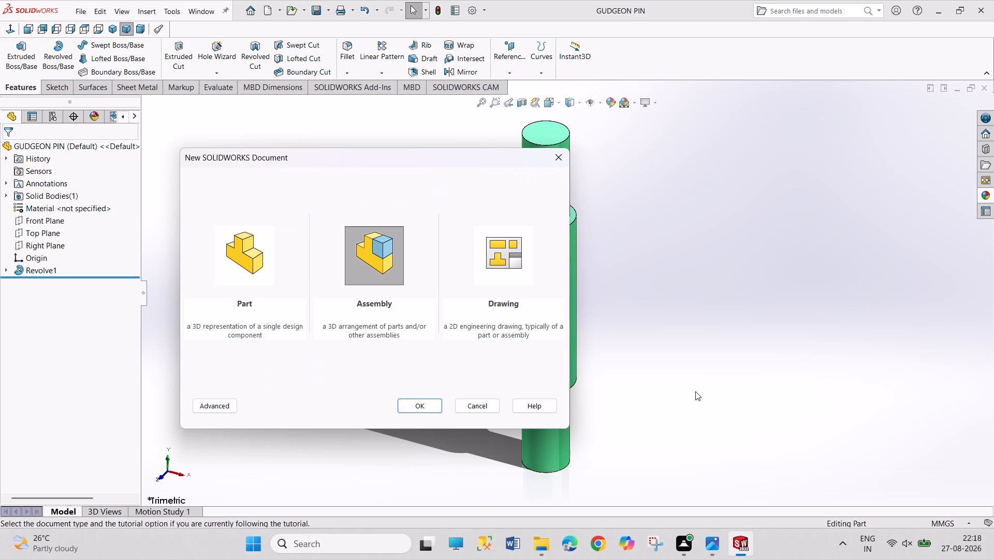
key(Return)
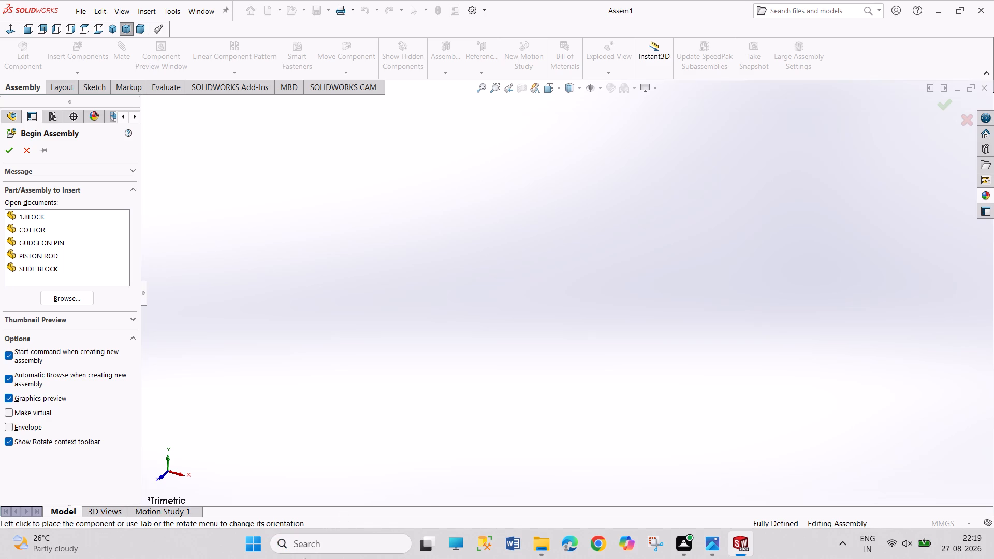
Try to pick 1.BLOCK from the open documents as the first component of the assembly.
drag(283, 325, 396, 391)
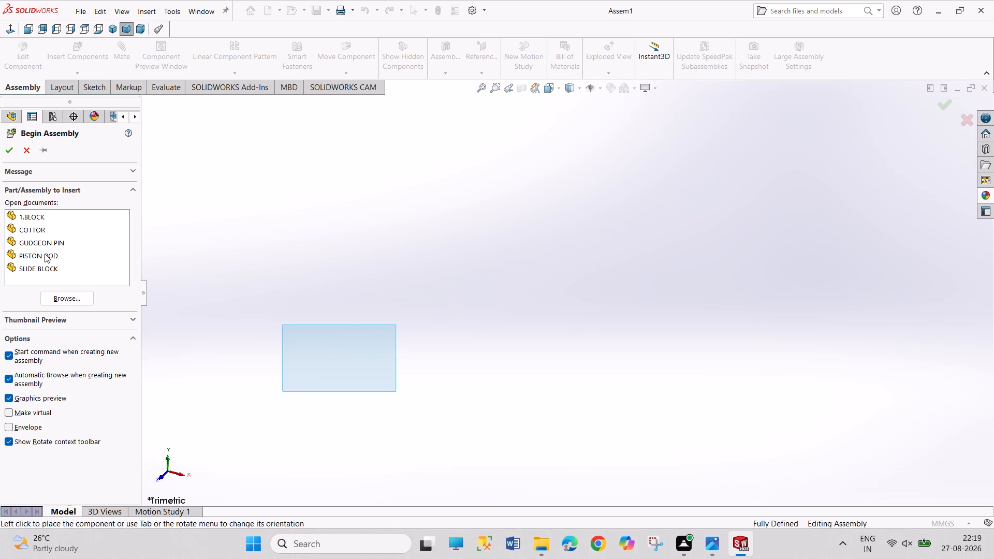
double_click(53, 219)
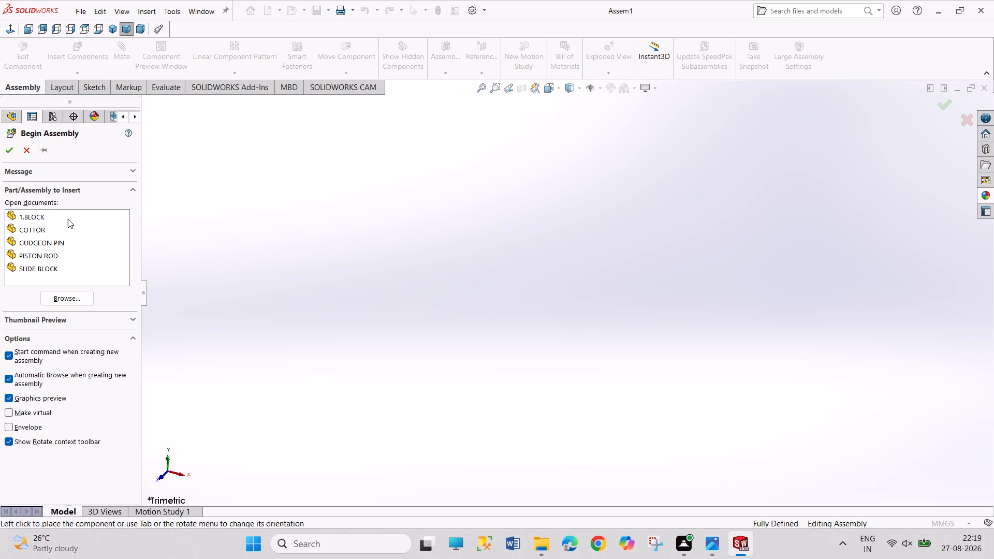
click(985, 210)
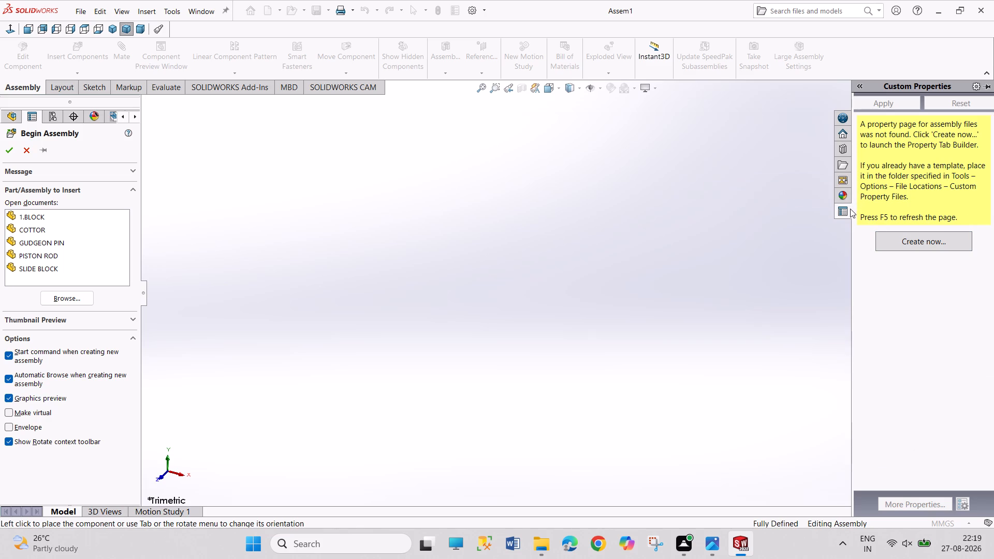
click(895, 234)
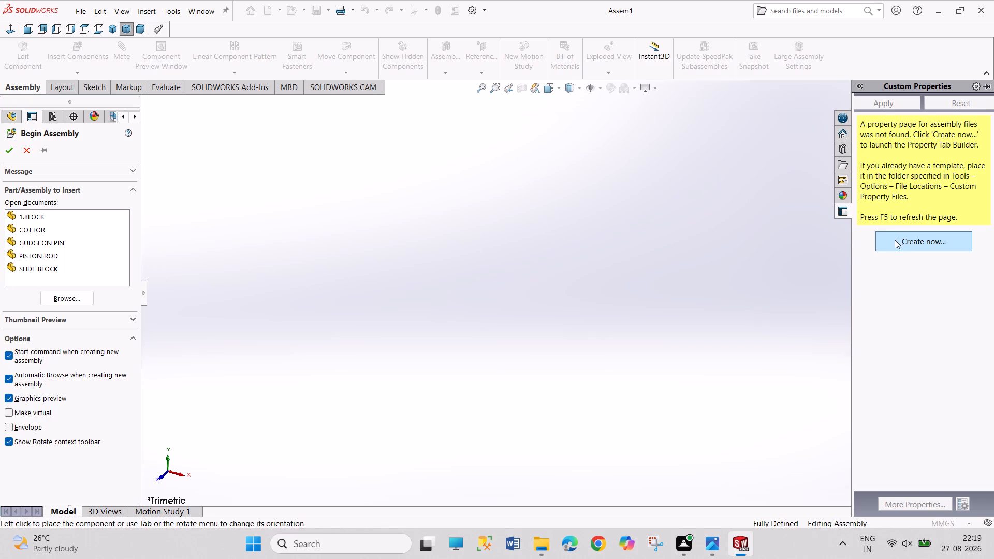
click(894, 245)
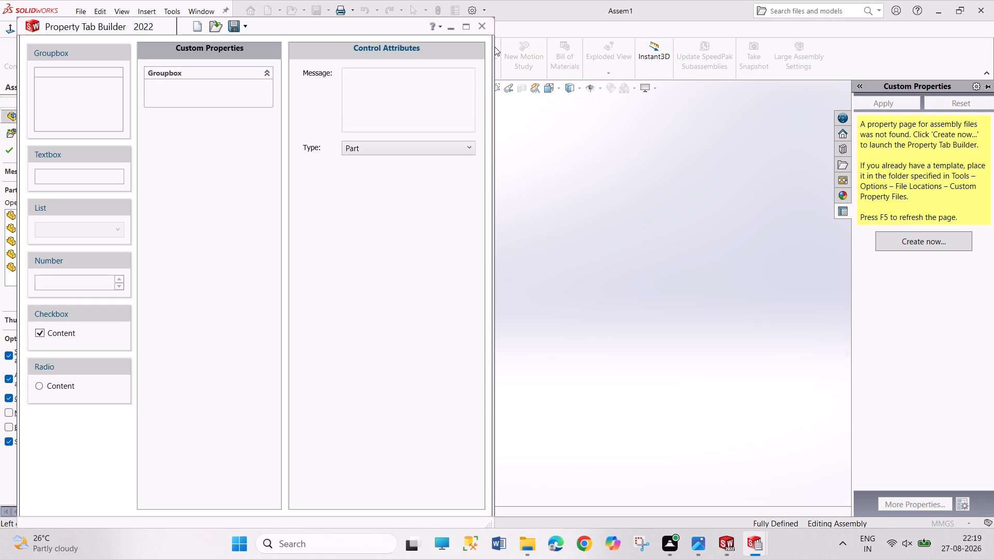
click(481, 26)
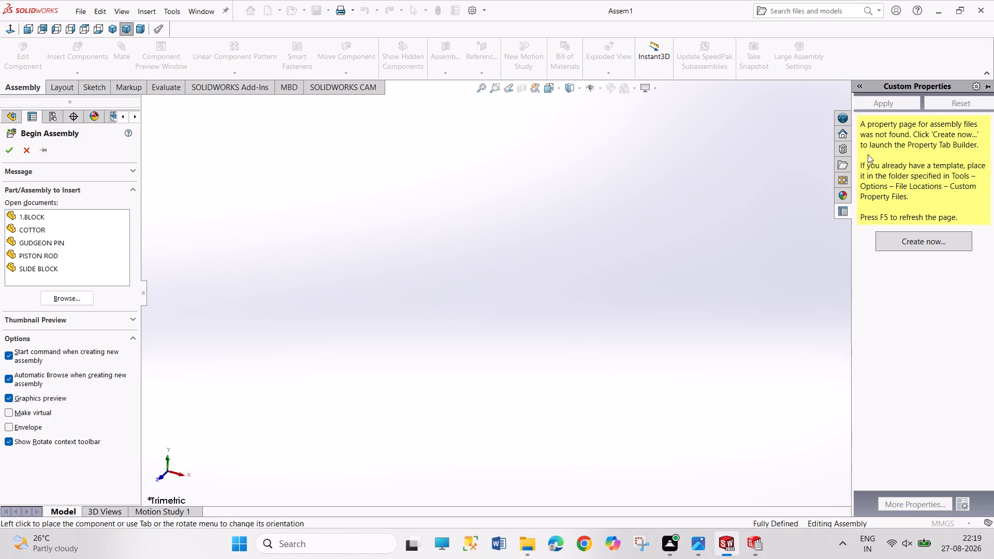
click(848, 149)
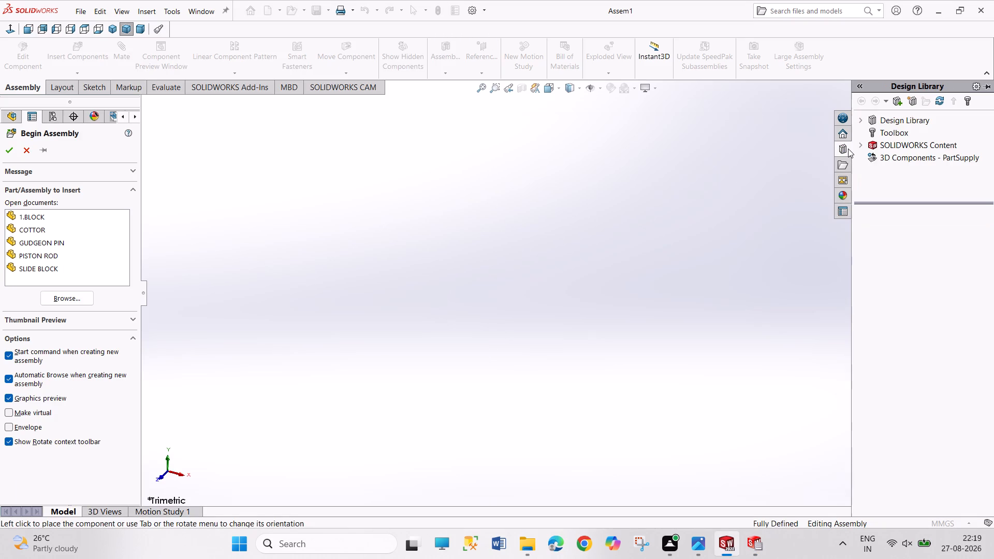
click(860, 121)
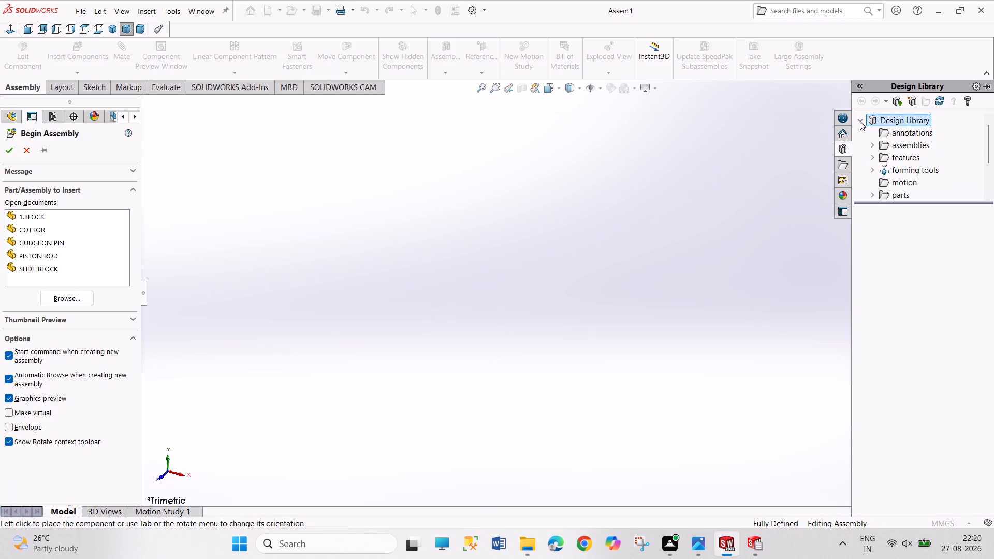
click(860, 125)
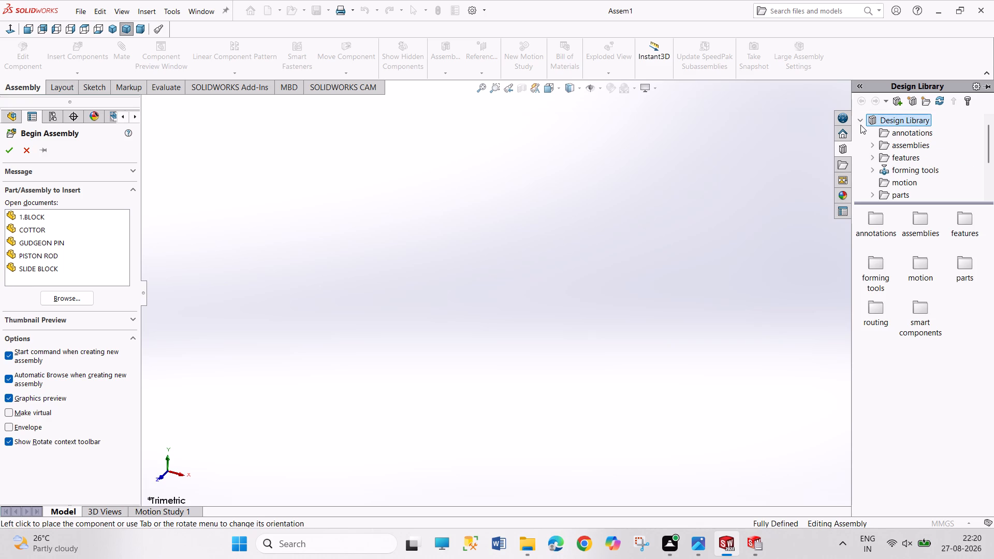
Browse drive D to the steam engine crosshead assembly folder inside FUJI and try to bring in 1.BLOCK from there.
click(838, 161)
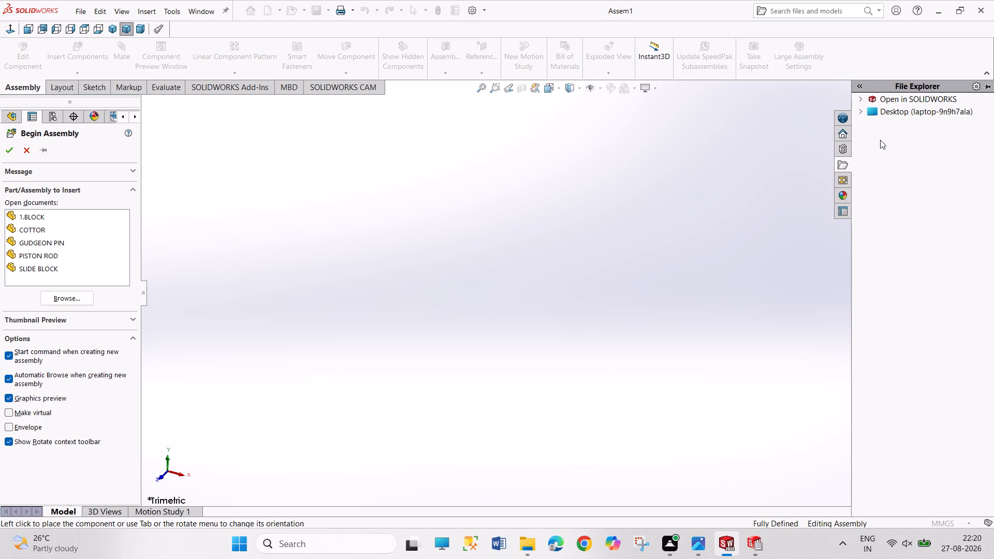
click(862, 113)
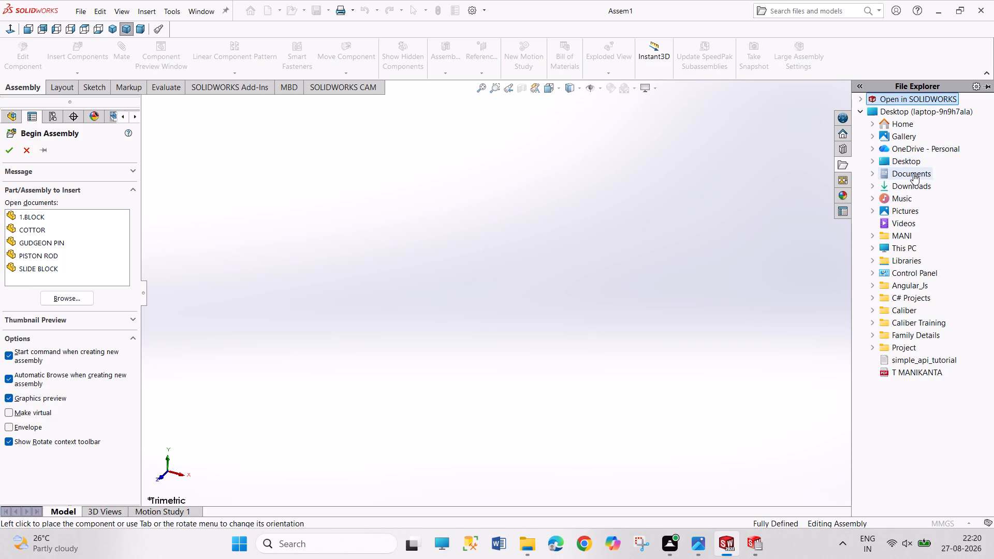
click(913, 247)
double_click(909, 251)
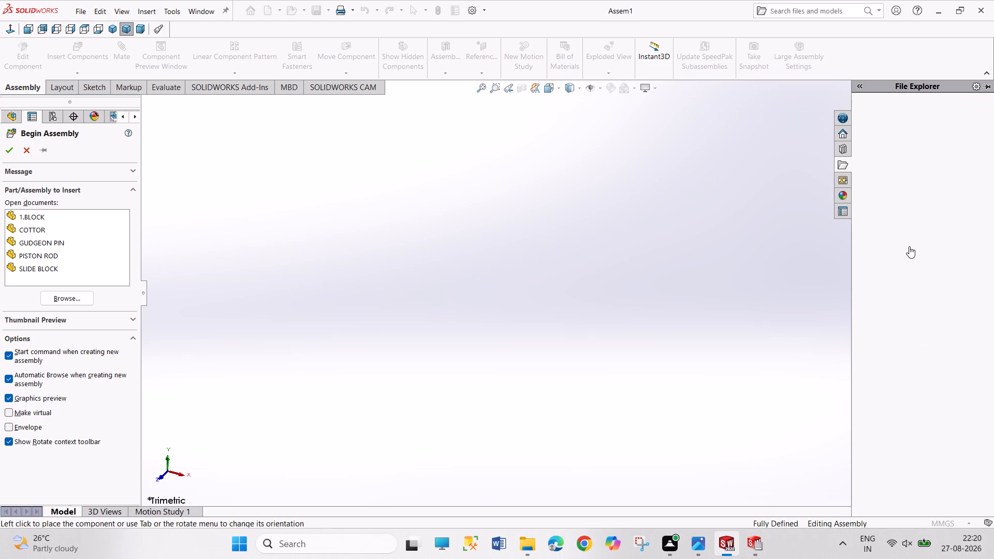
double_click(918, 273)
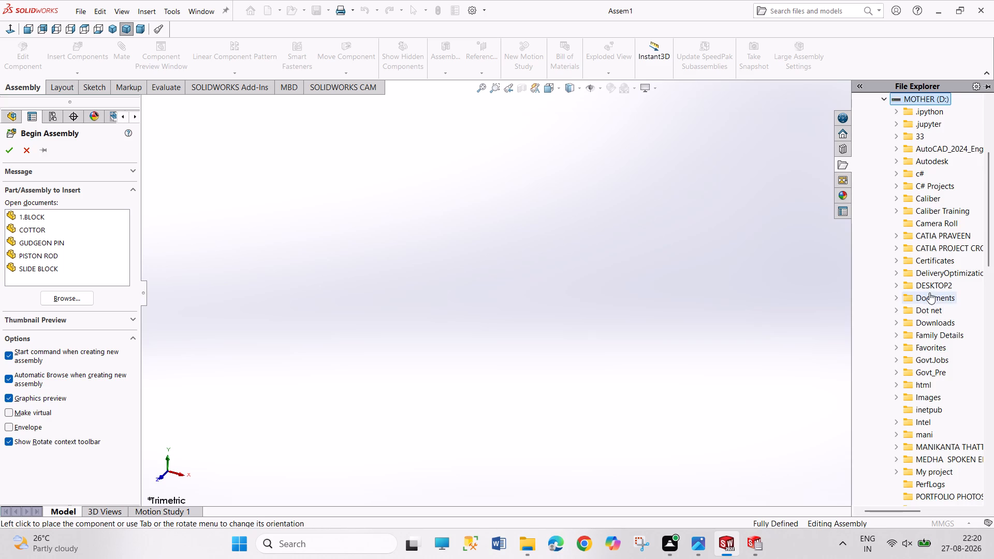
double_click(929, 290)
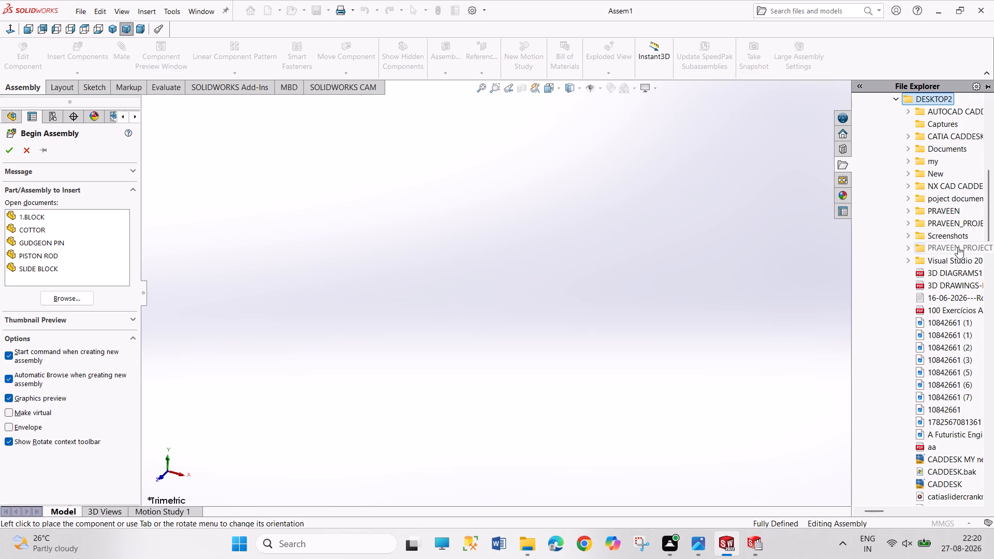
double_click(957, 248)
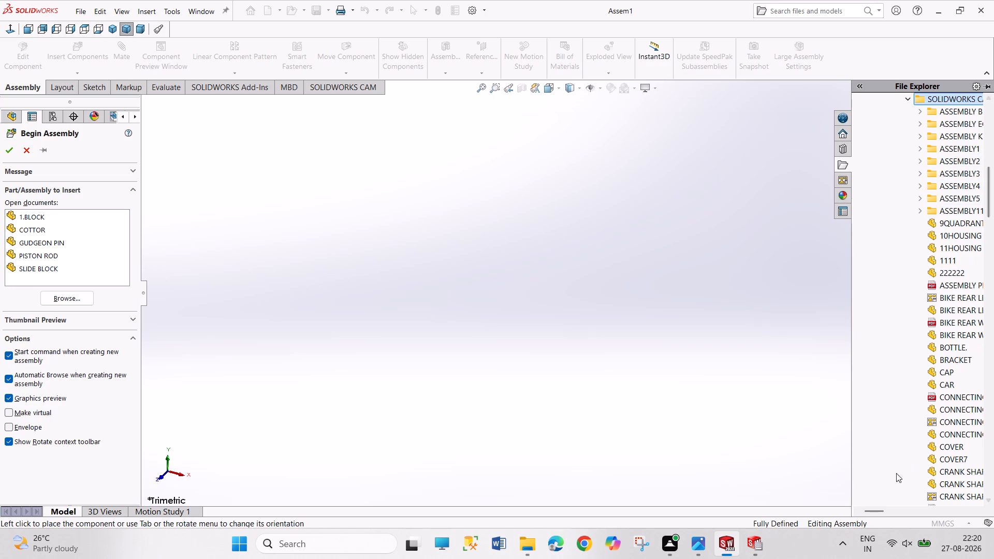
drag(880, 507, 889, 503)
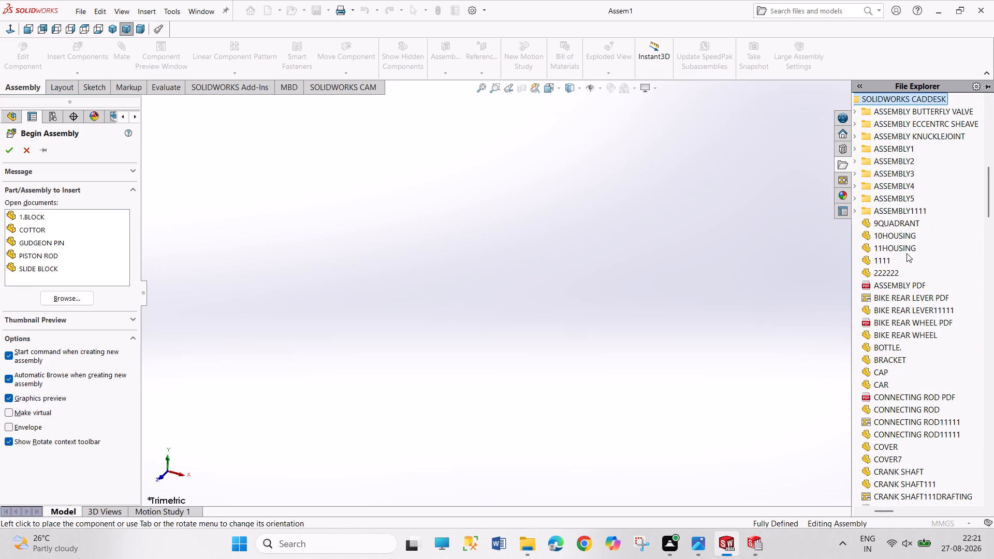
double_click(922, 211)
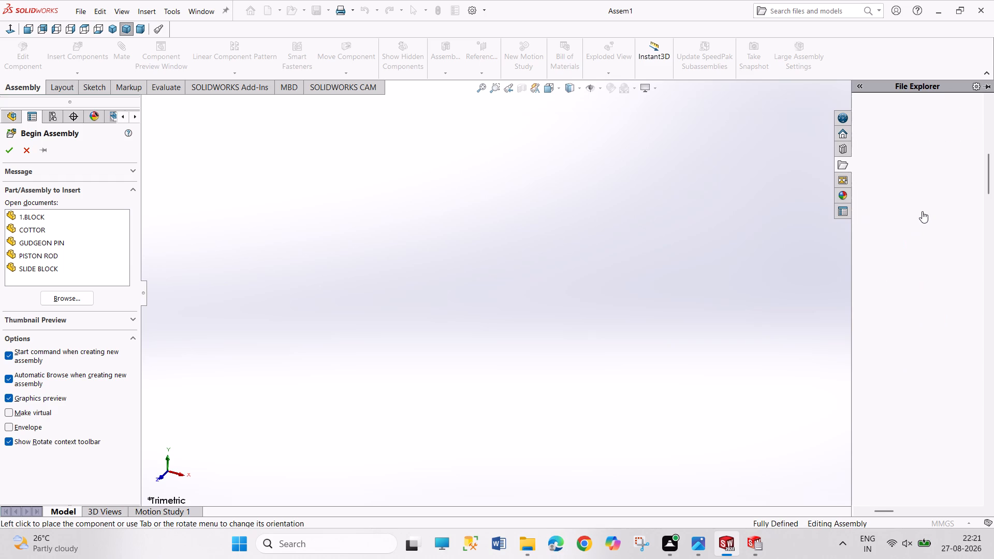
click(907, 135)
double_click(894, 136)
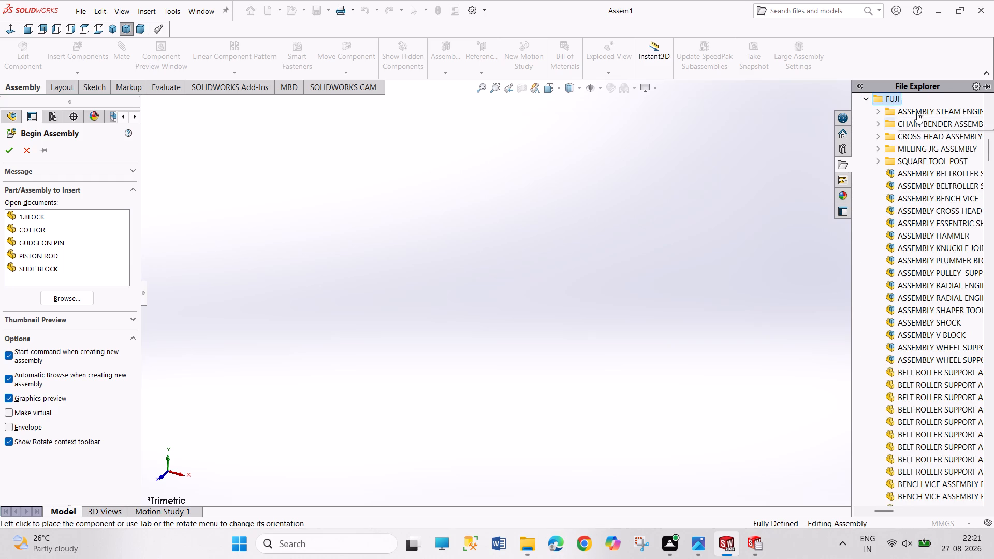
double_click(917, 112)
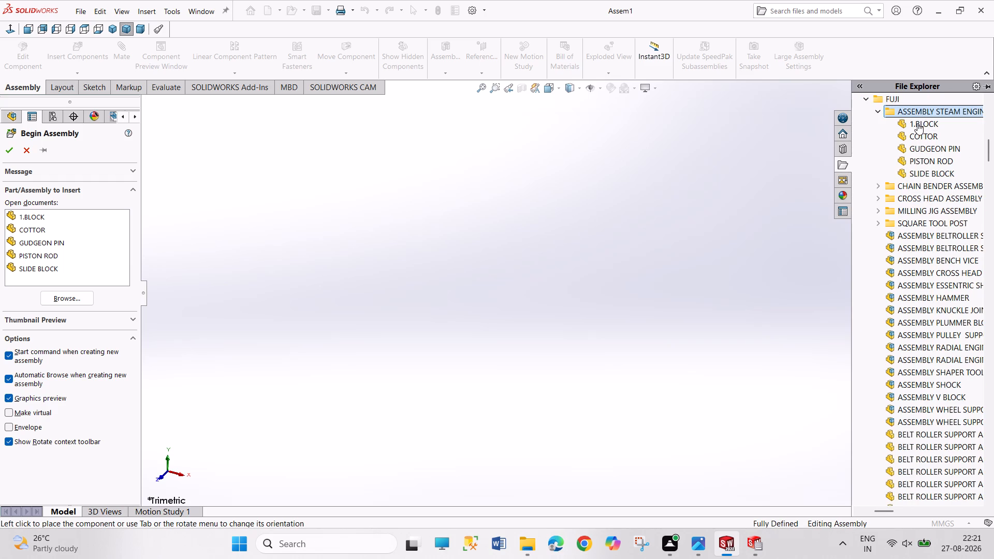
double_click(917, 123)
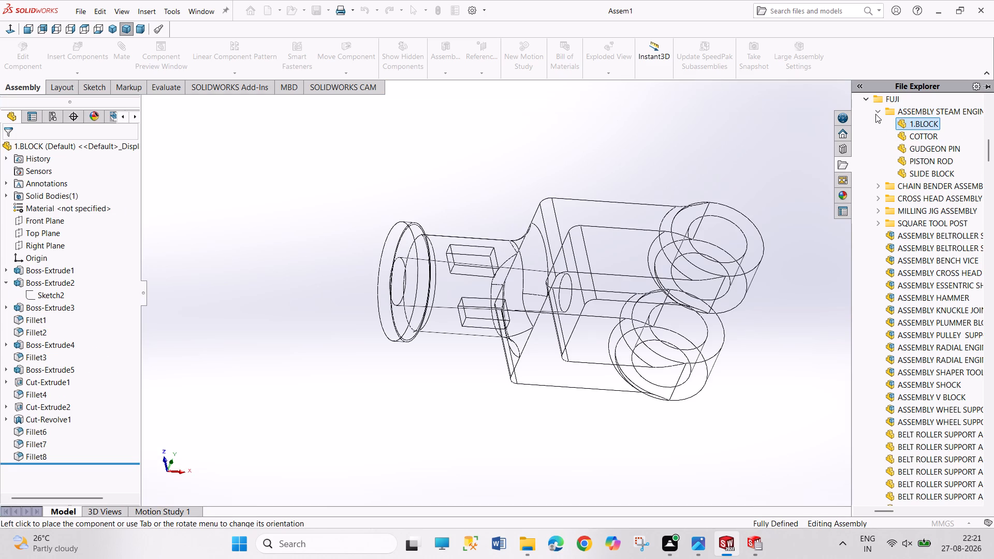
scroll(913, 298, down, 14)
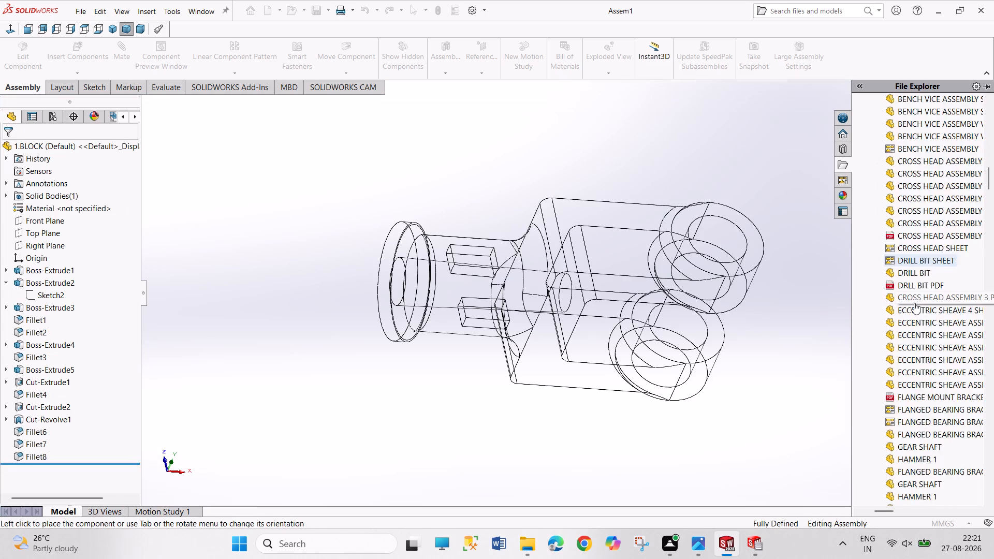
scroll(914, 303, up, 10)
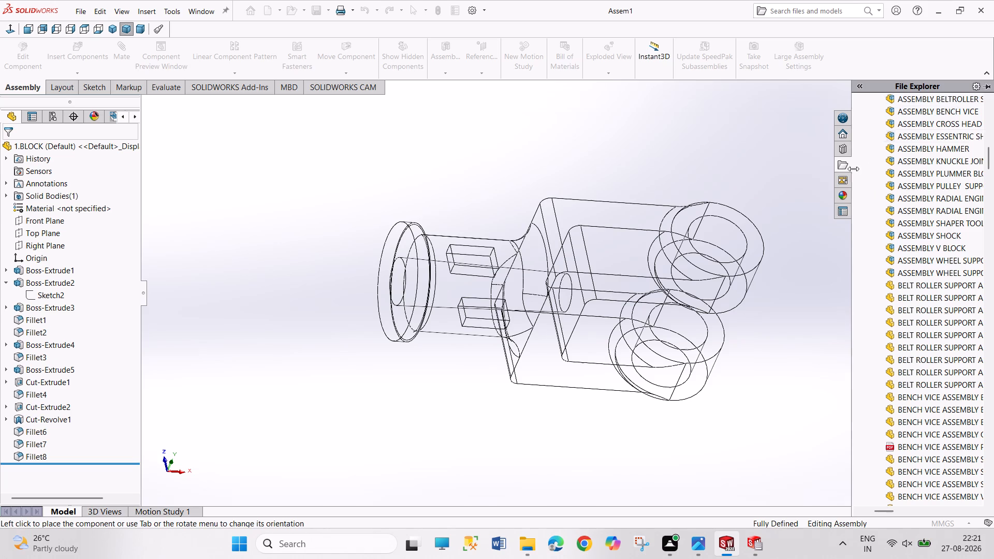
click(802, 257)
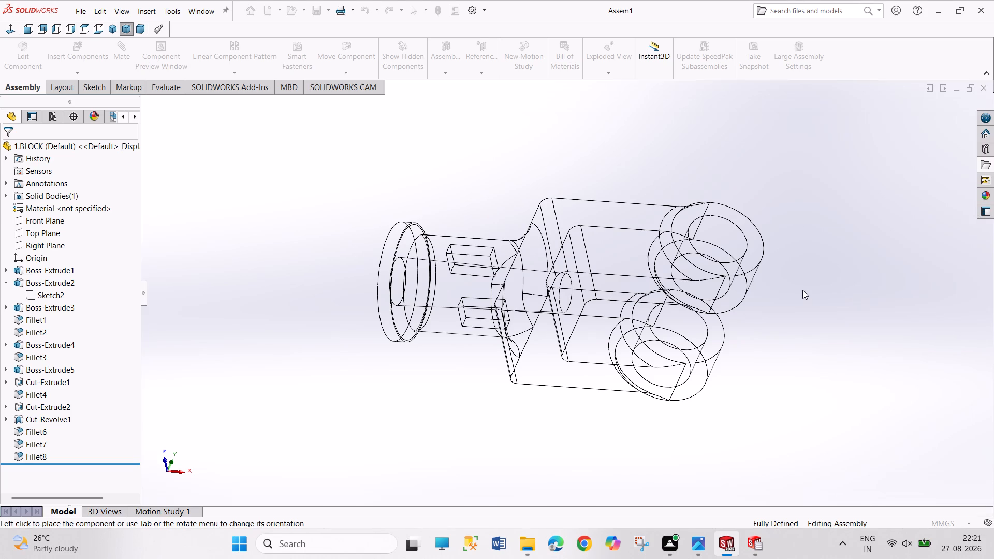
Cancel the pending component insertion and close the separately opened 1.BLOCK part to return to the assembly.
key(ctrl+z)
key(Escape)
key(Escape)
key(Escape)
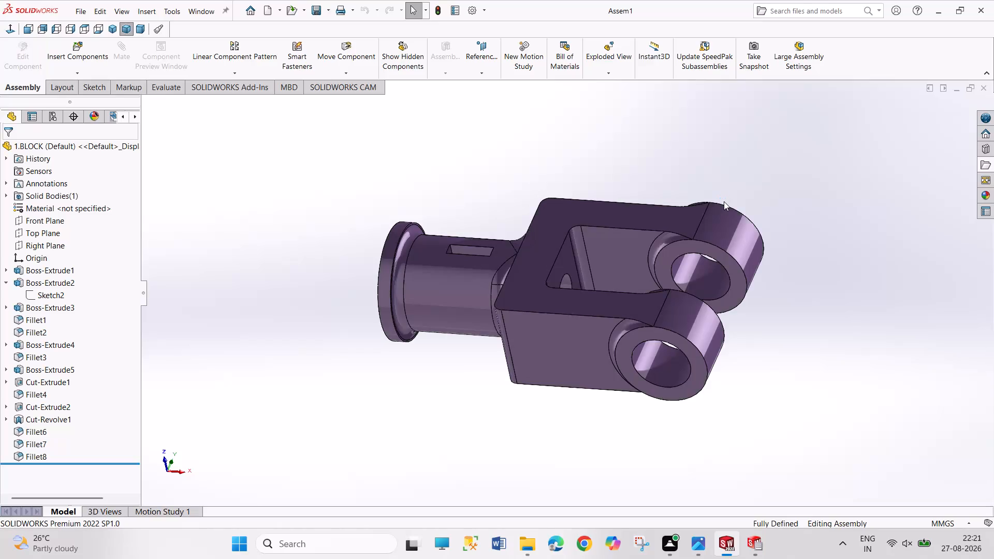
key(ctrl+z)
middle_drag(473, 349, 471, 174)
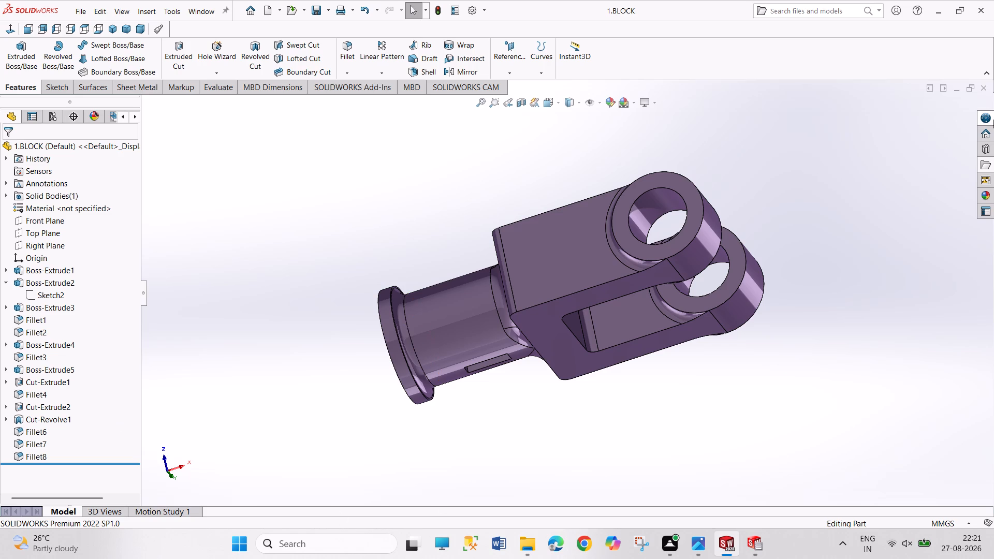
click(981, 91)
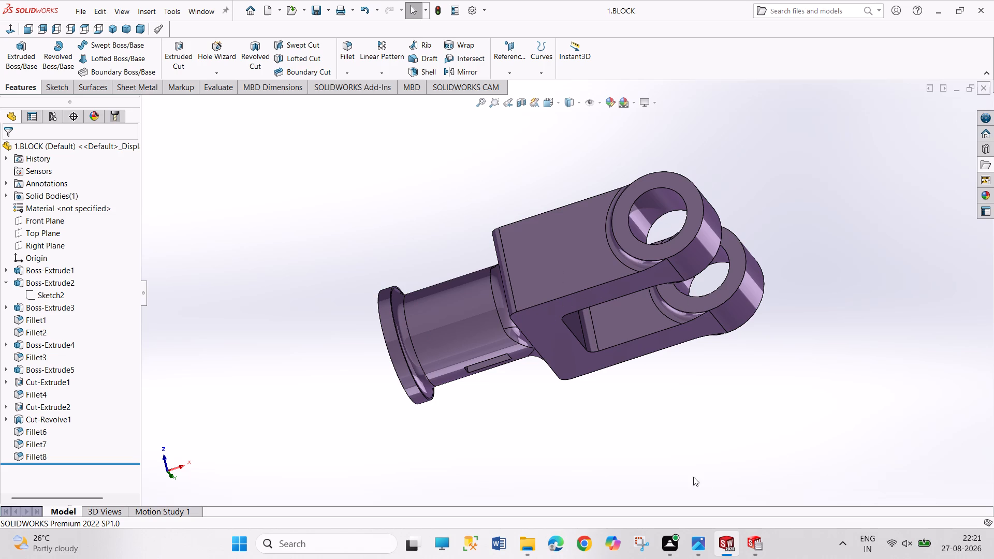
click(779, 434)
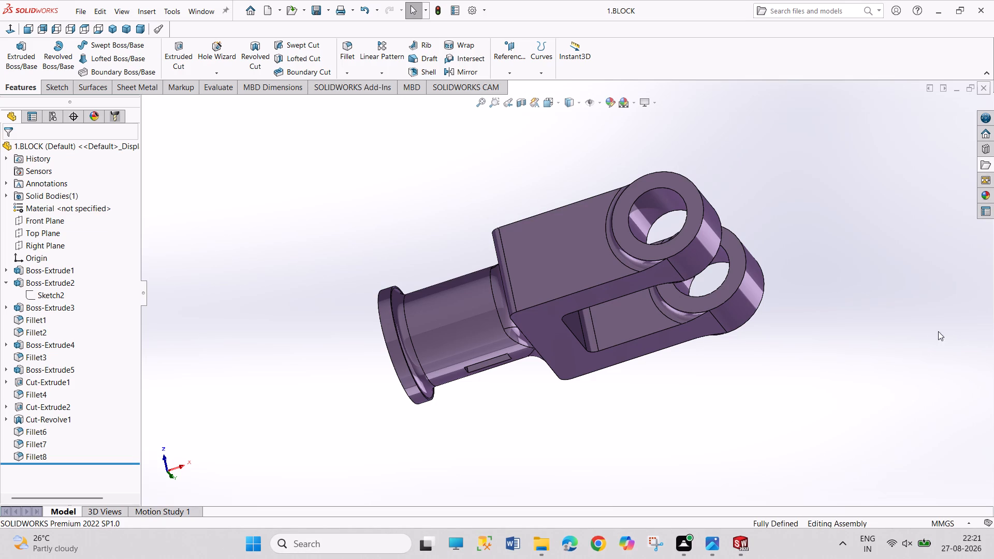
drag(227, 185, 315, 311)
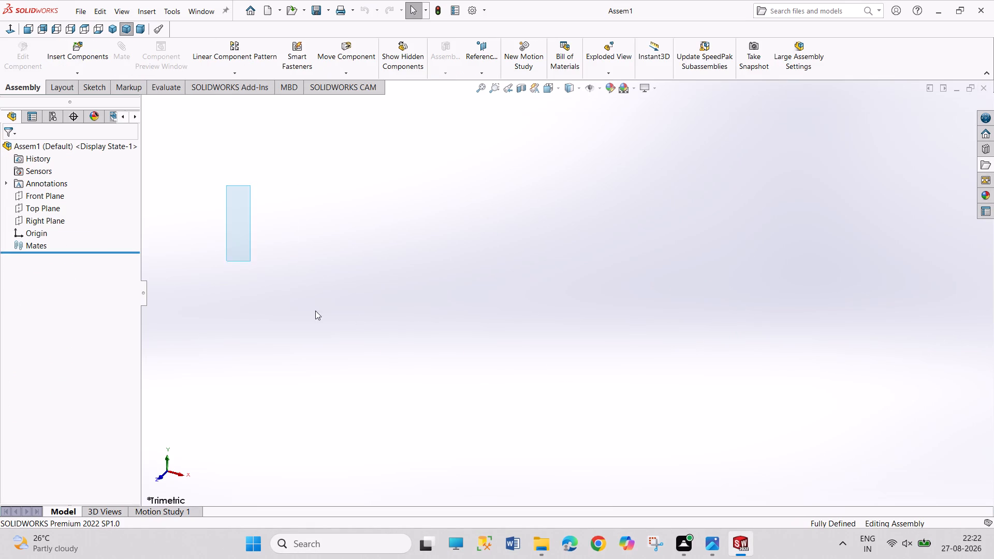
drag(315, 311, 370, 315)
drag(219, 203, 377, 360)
Insert 1.BLOCK from the steam engine crosshead assembly folder and place it as the first component of the assembly.
click(69, 40)
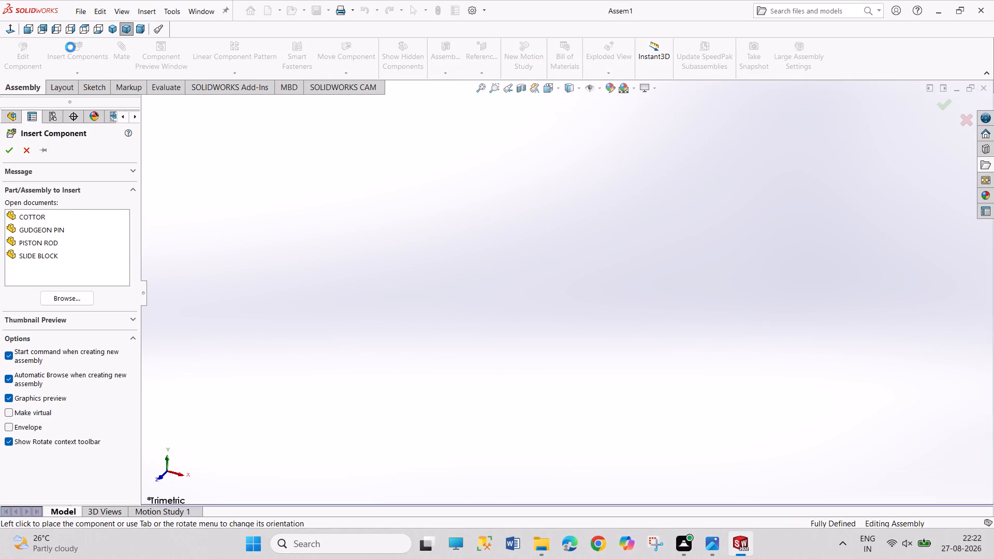
scroll(67, 248, up, 2)
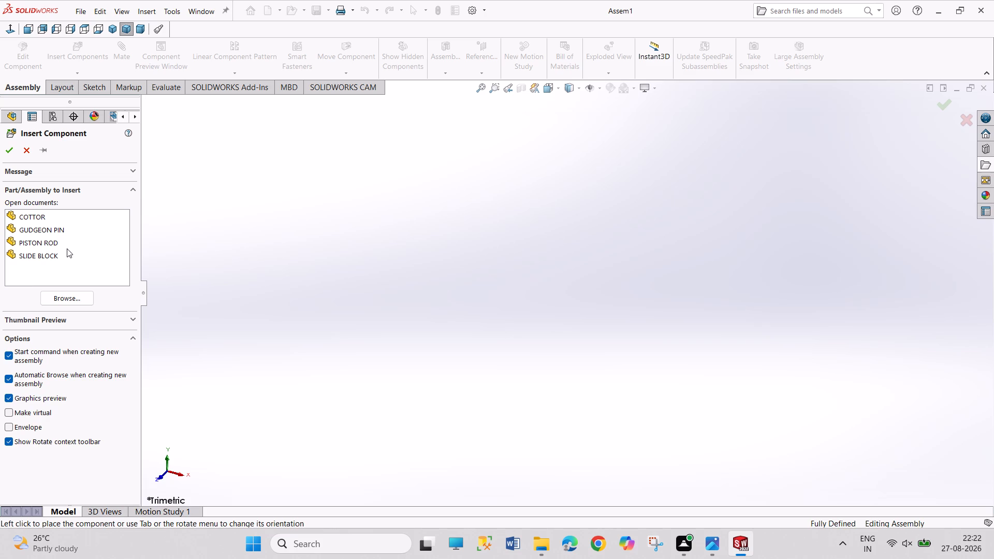
click(67, 296)
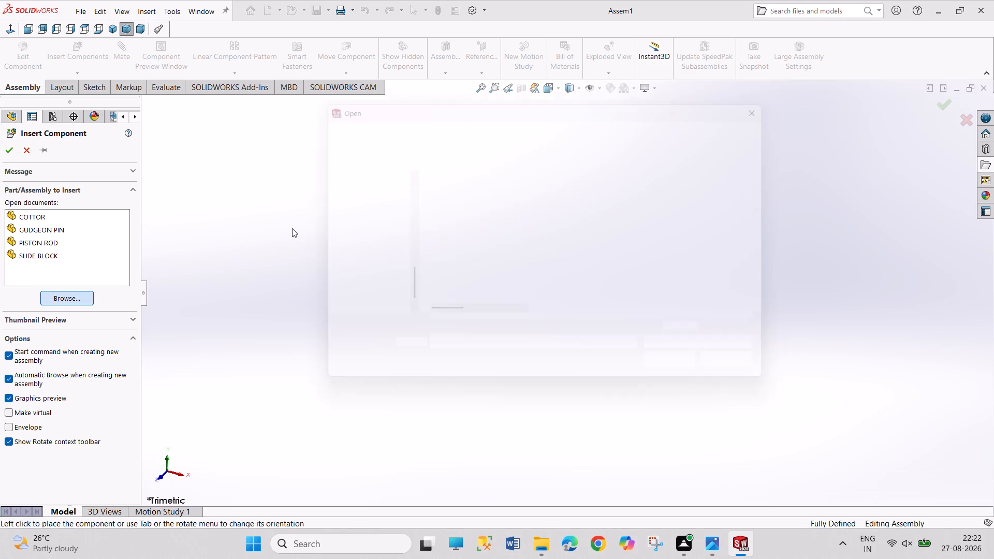
click(451, 198)
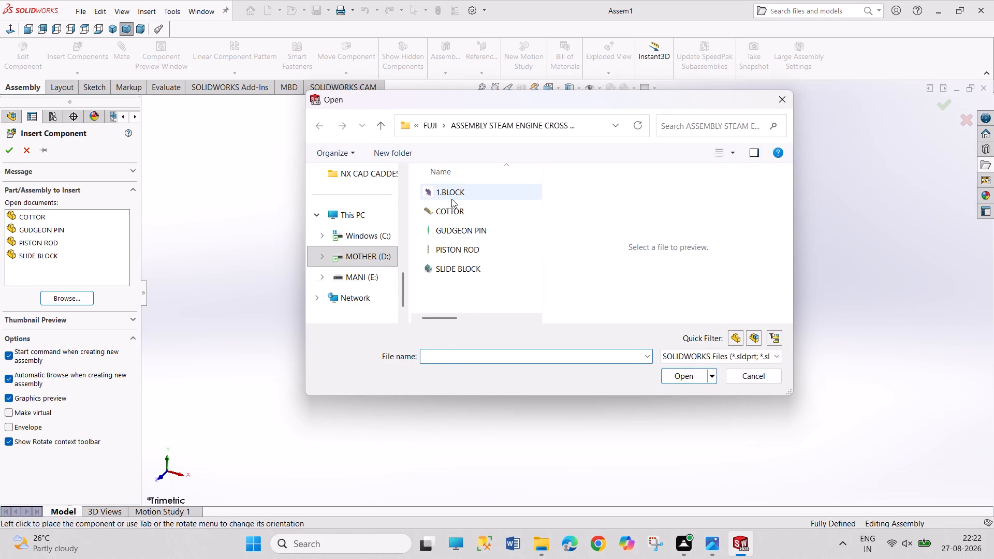
click(682, 387)
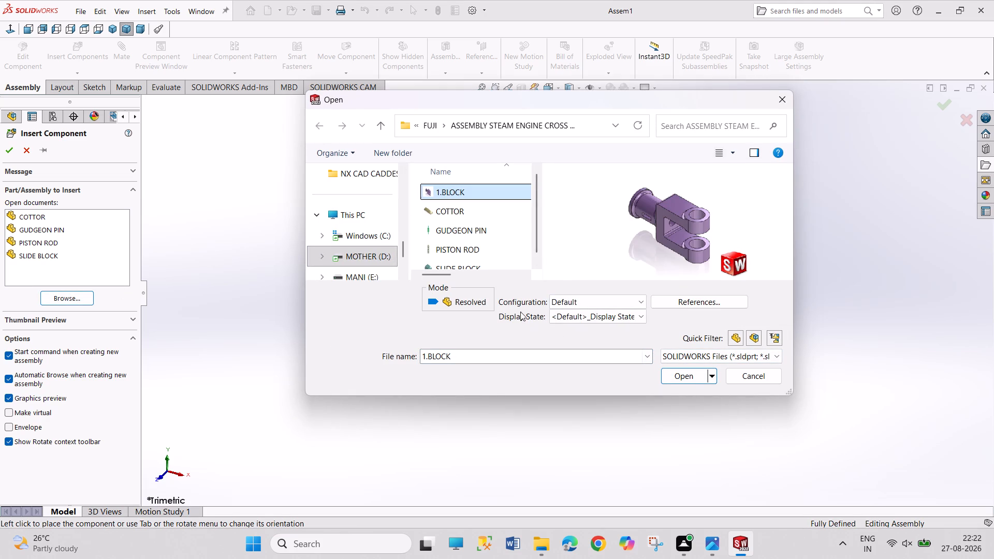
click(692, 377)
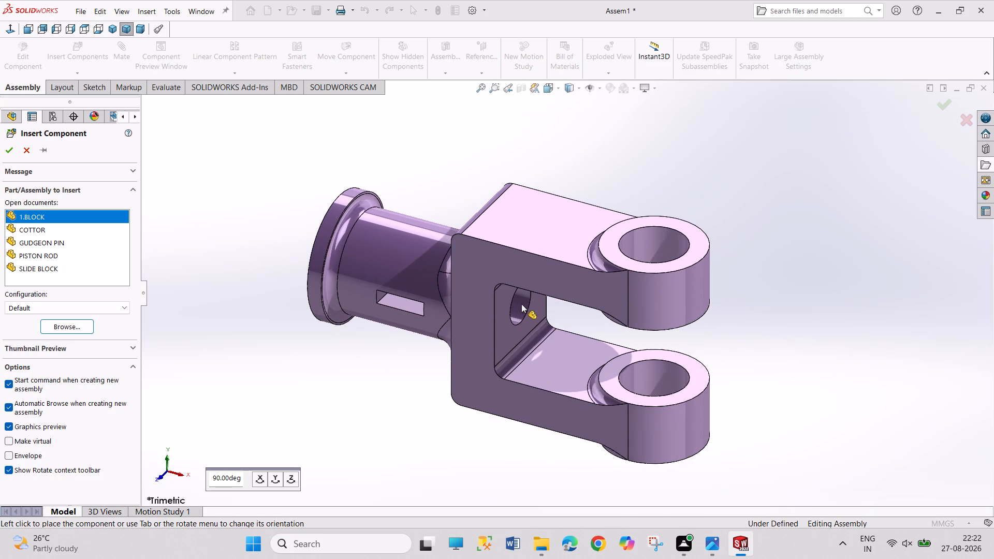
click(521, 304)
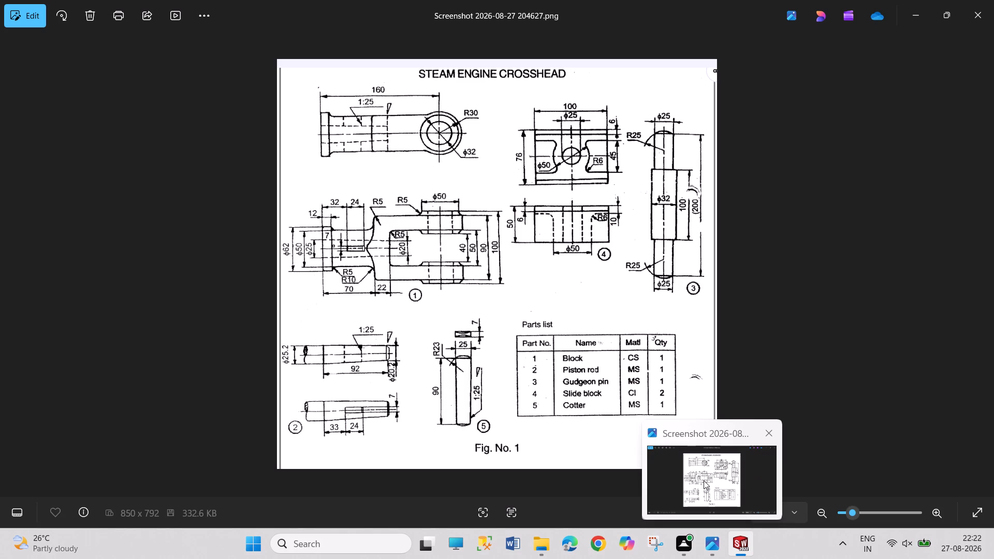
Examine the reference assembly drawing and the pictorial view of the crosshead, and compare them with the block's isometric view.
click(704, 480)
key(Right)
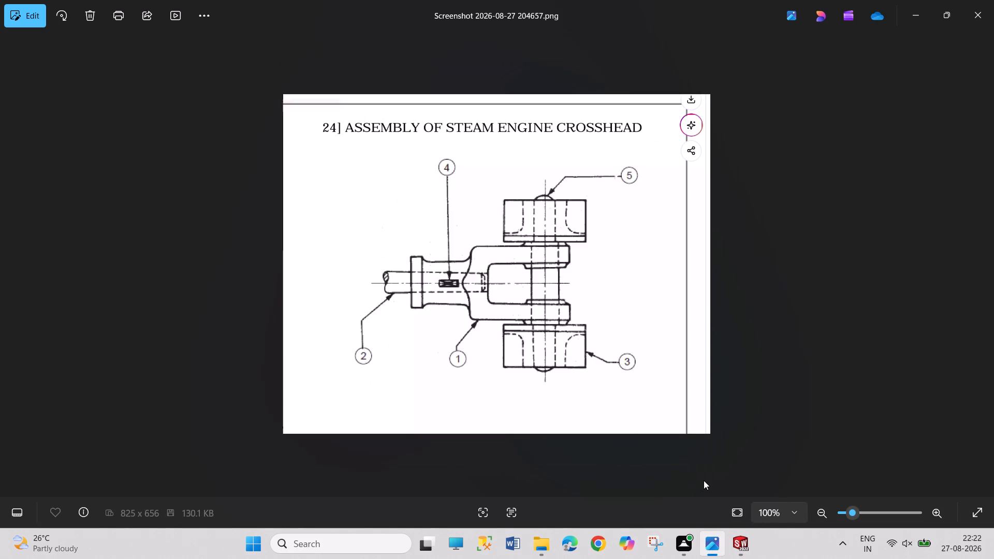
key(Right)
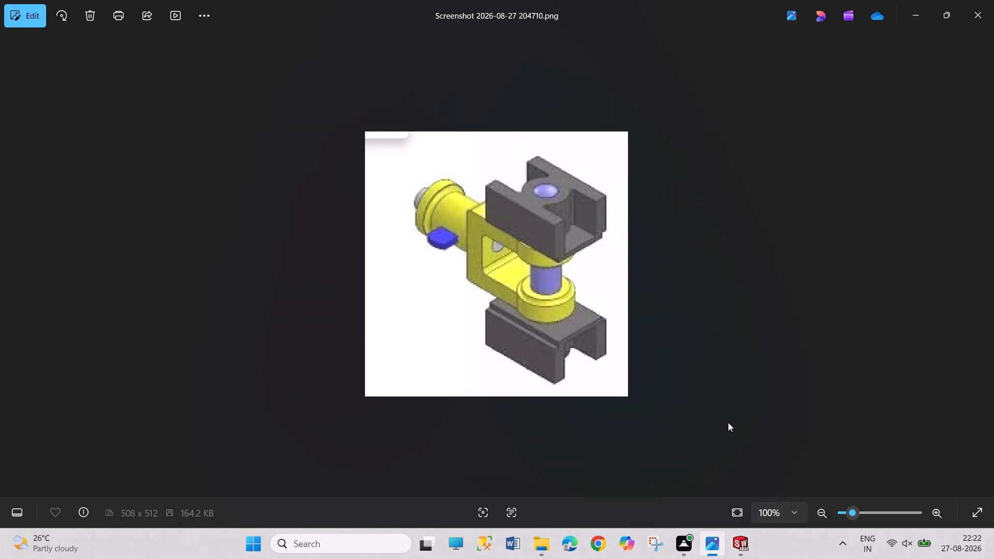
click(735, 551)
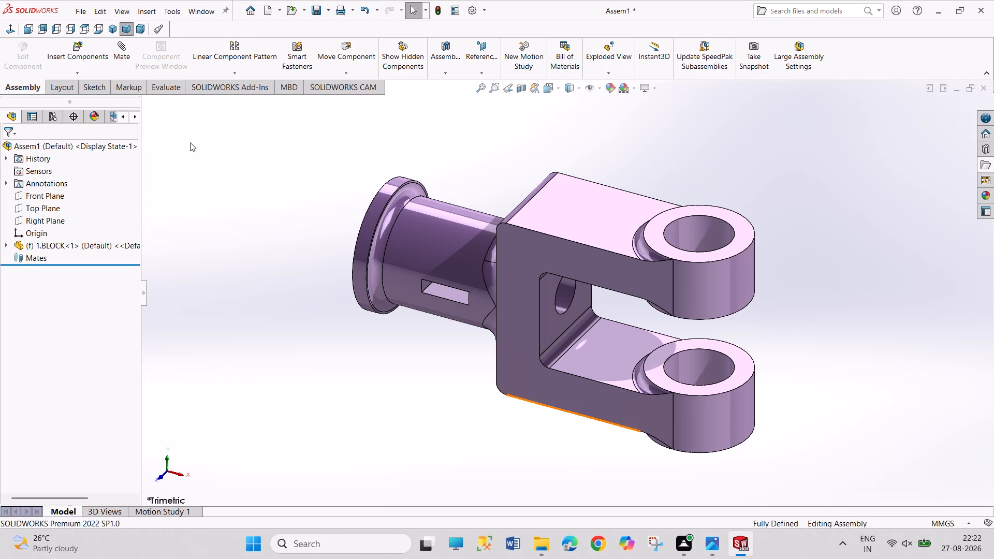
click(113, 31)
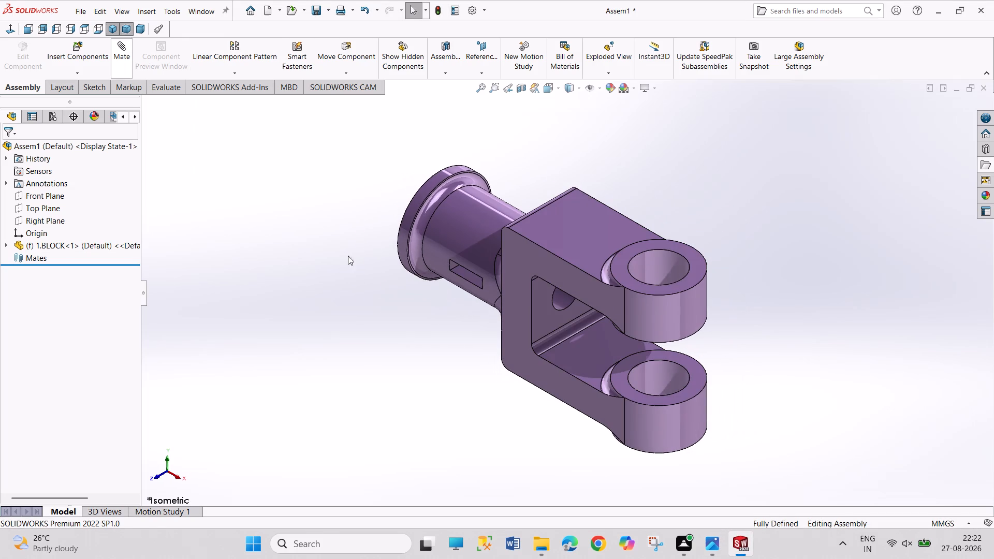
scroll(723, 458, up, 4)
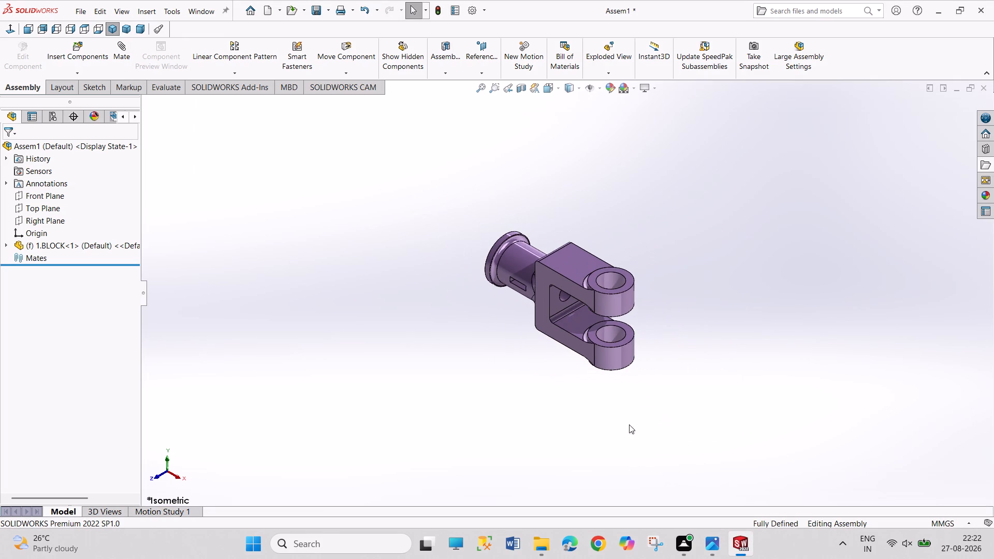
scroll(612, 351, down, 1)
scroll(643, 311, down, 1)
click(711, 533)
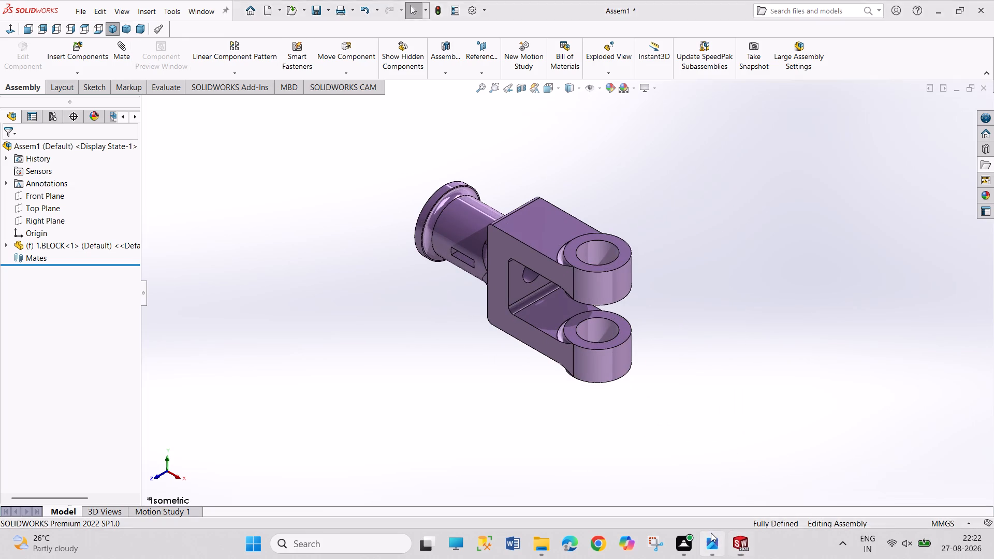
click(744, 545)
Insert SLIDE BLOCK from the steam engine crosshead assembly folder and place it below the block.
click(63, 48)
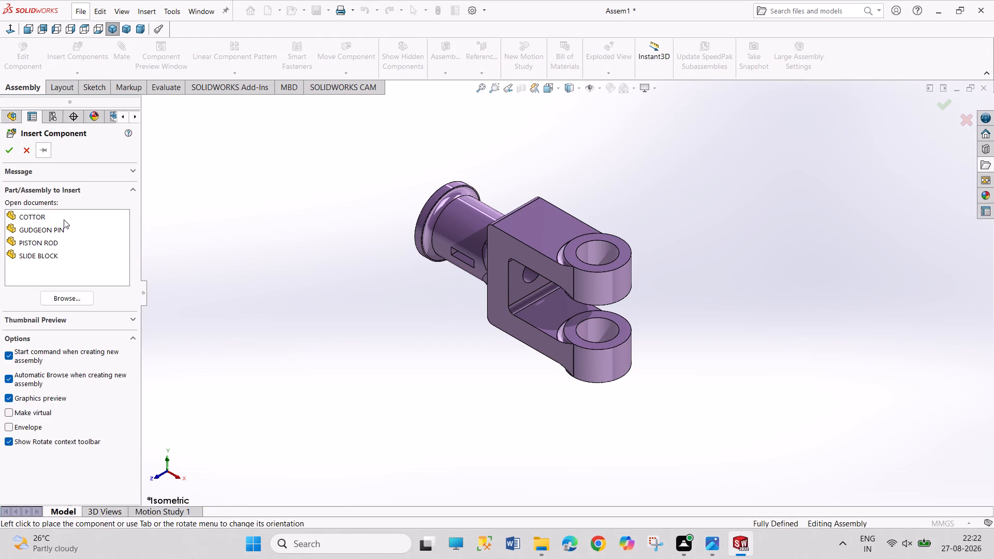
scroll(68, 242, up, 2)
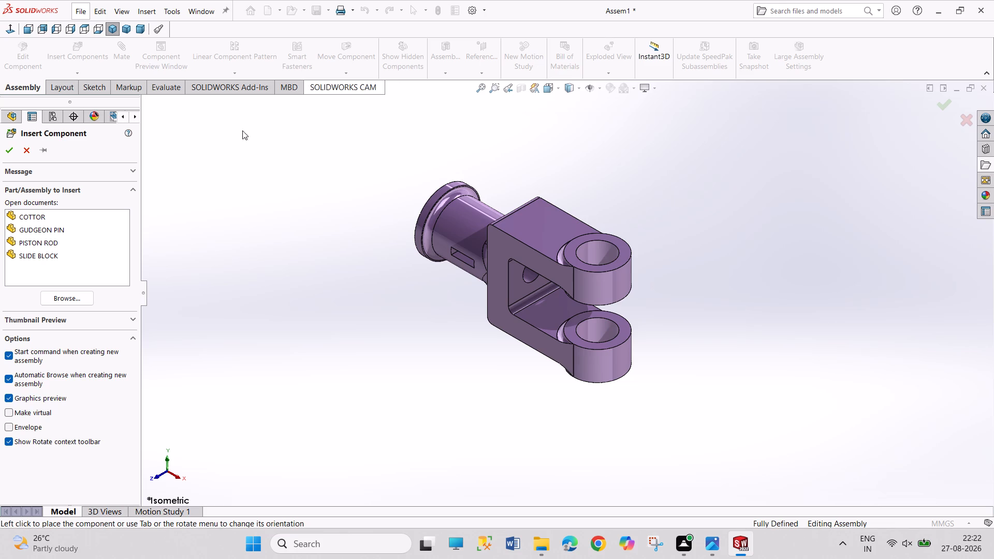
click(79, 300)
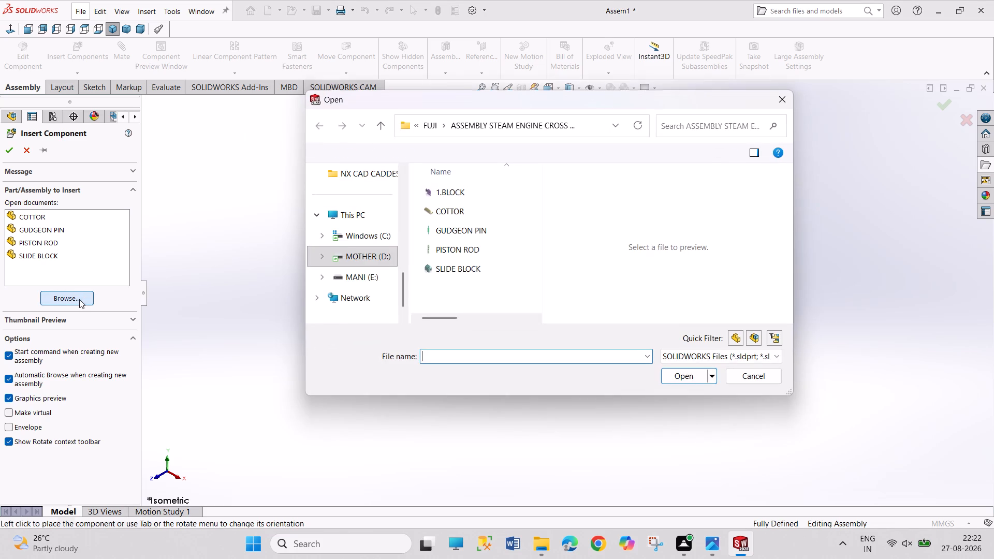
click(492, 217)
click(492, 233)
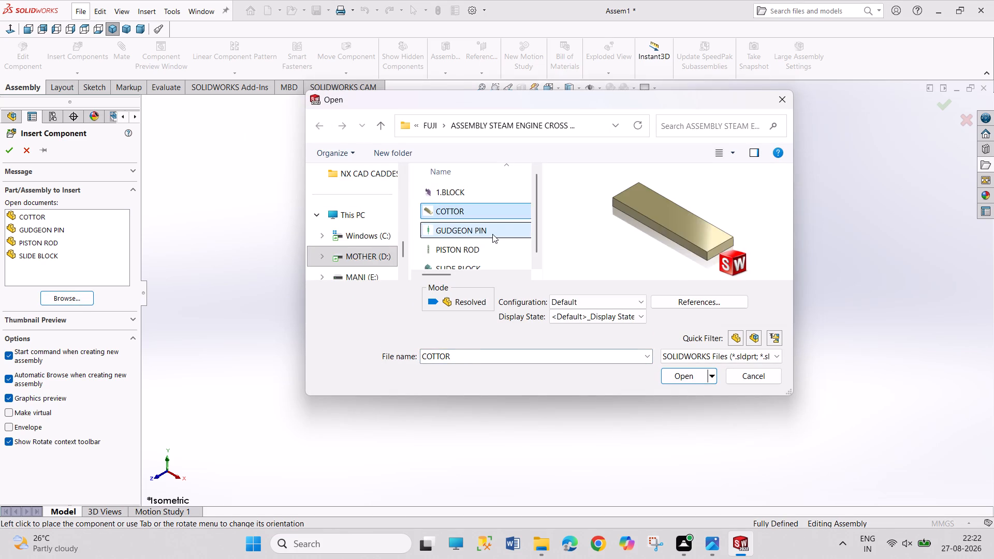
click(488, 249)
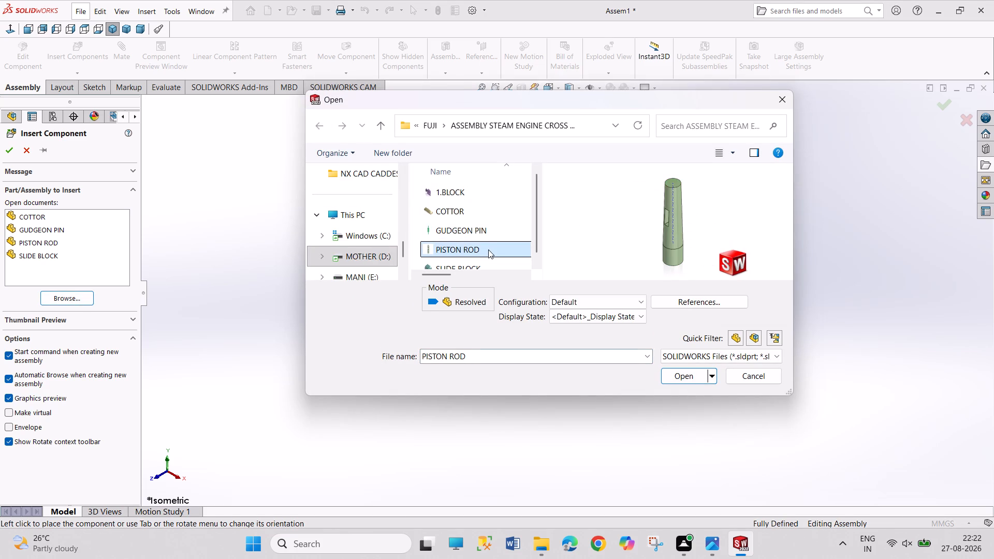
scroll(492, 244, down, 2)
click(491, 260)
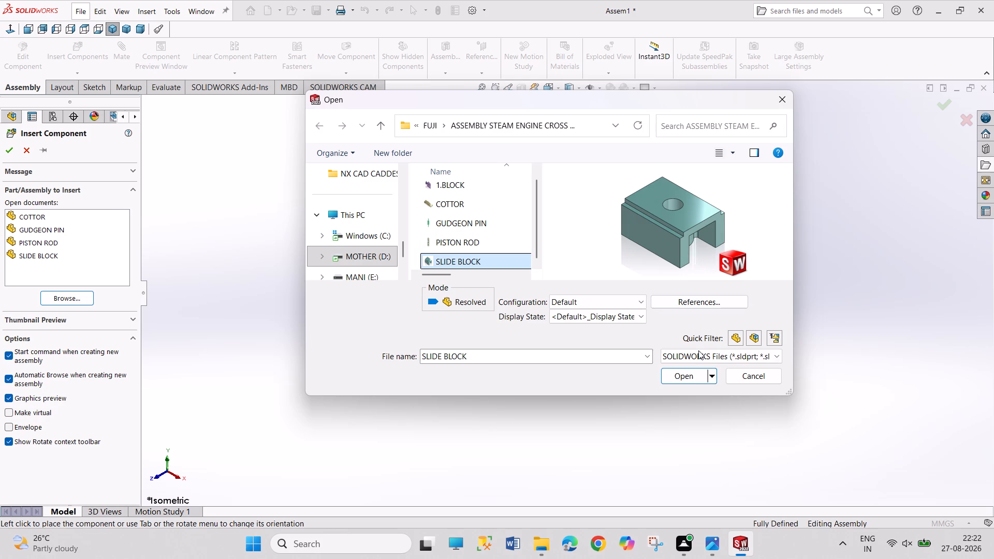
click(691, 374)
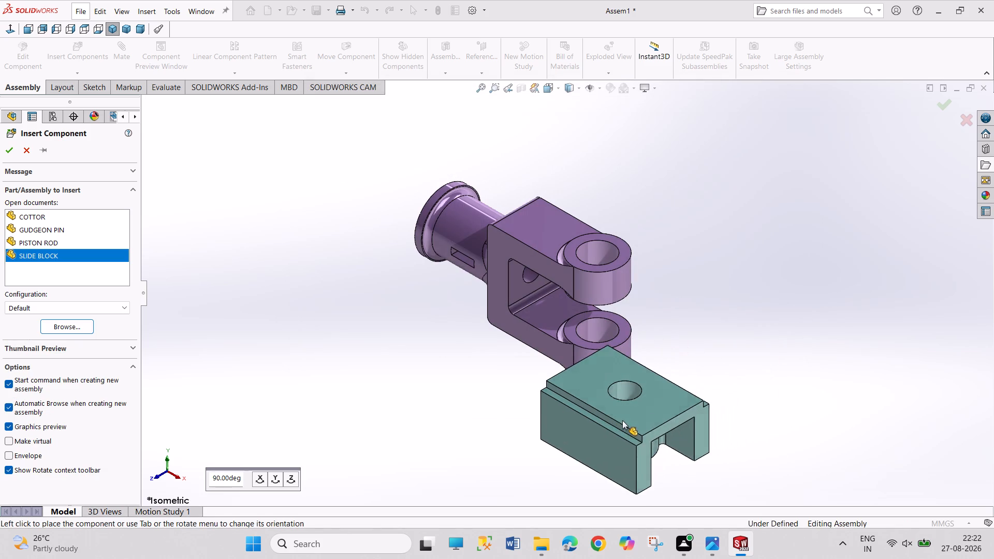
click(545, 426)
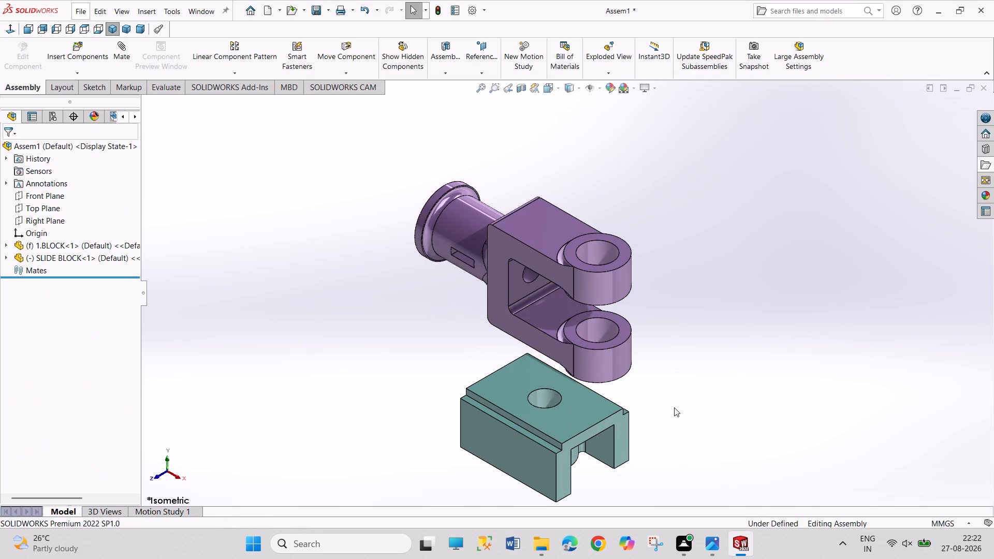
Mate the slide block's top hole edge concentric with the bottom hole edge of the block's lower boss.
middle_drag(675, 407, 620, 269)
scroll(620, 268, up, 1)
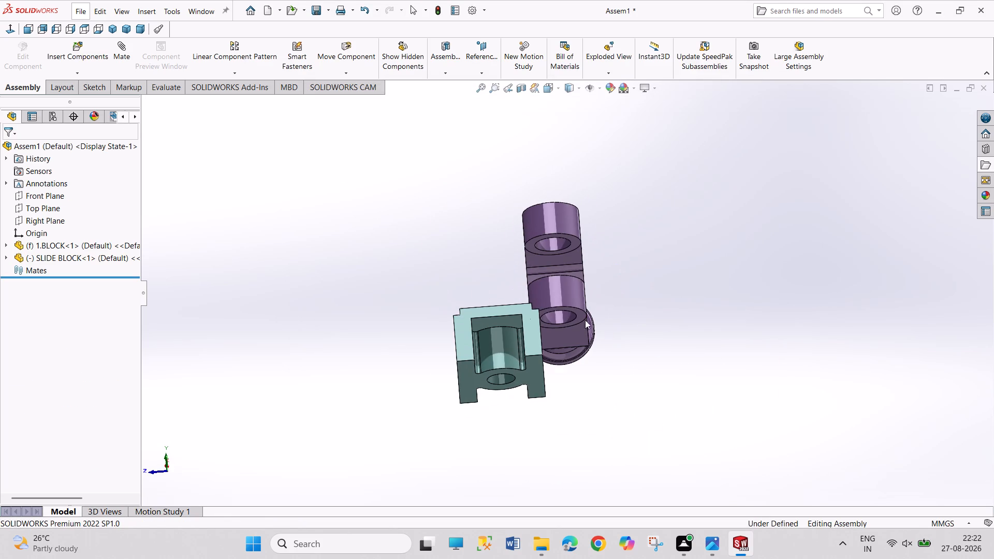
click(576, 318)
middle_drag(647, 335, 674, 433)
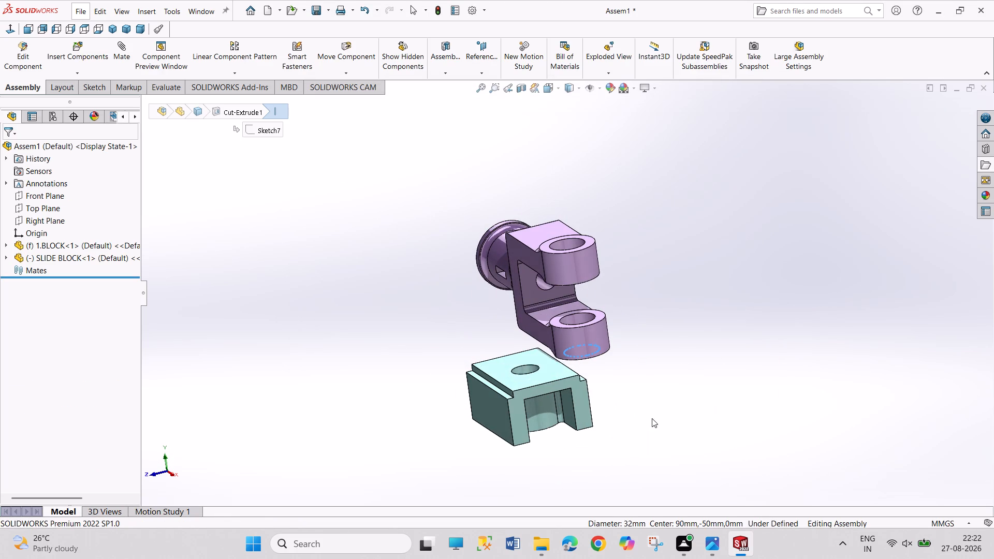
ctrl+click(534, 371)
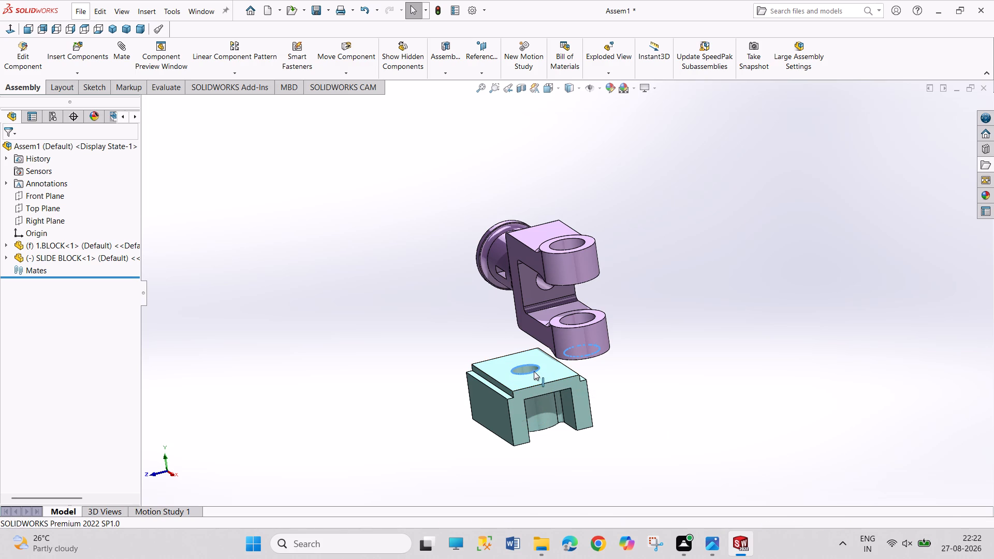
click(578, 364)
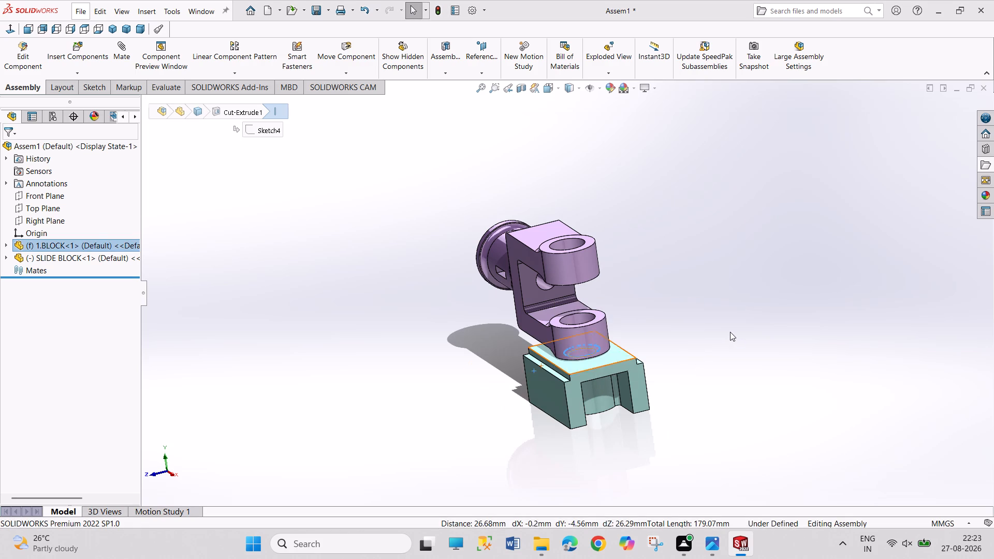
click(730, 330)
Insert a second SLIDE BLOCK from the open documents and place it above the block's upper boss.
middle_drag(472, 384, 548, 392)
scroll(473, 384, up, 1)
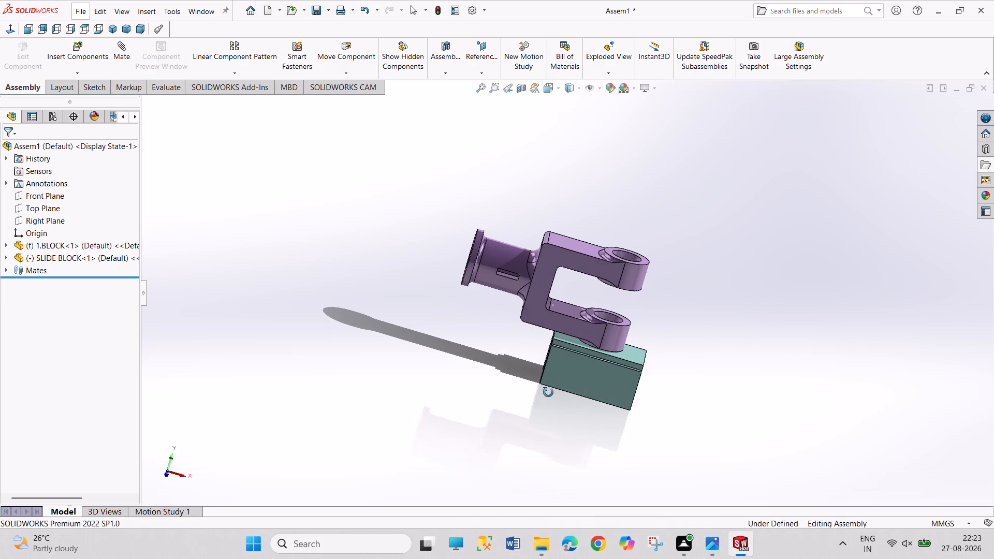
middle_drag(548, 392, 548, 392)
click(72, 55)
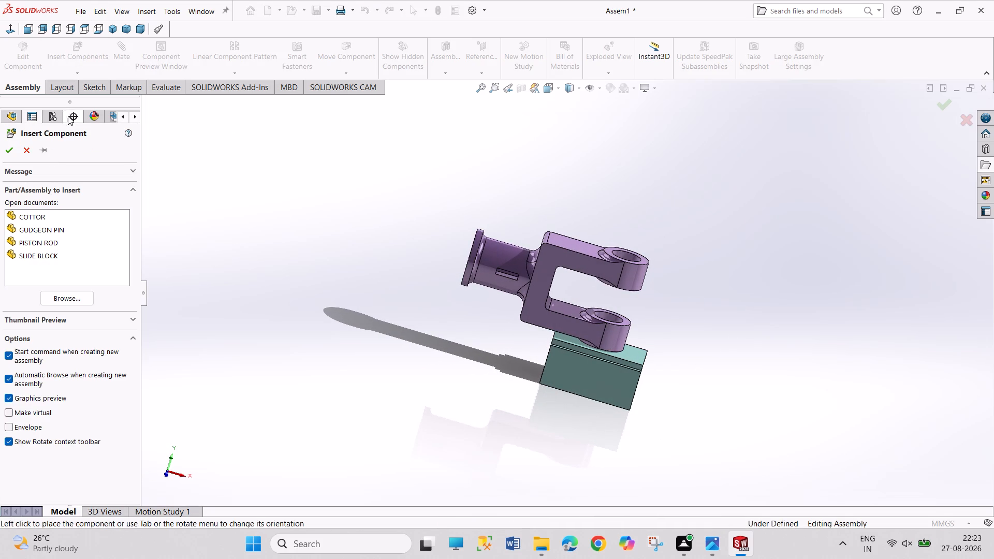
double_click(63, 253)
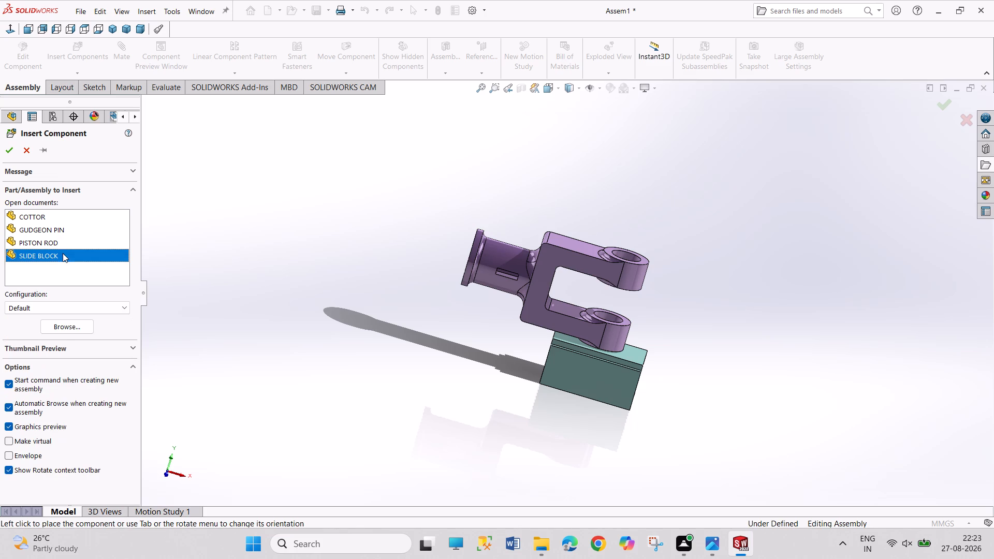
click(551, 161)
middle_drag(741, 272, 730, 269)
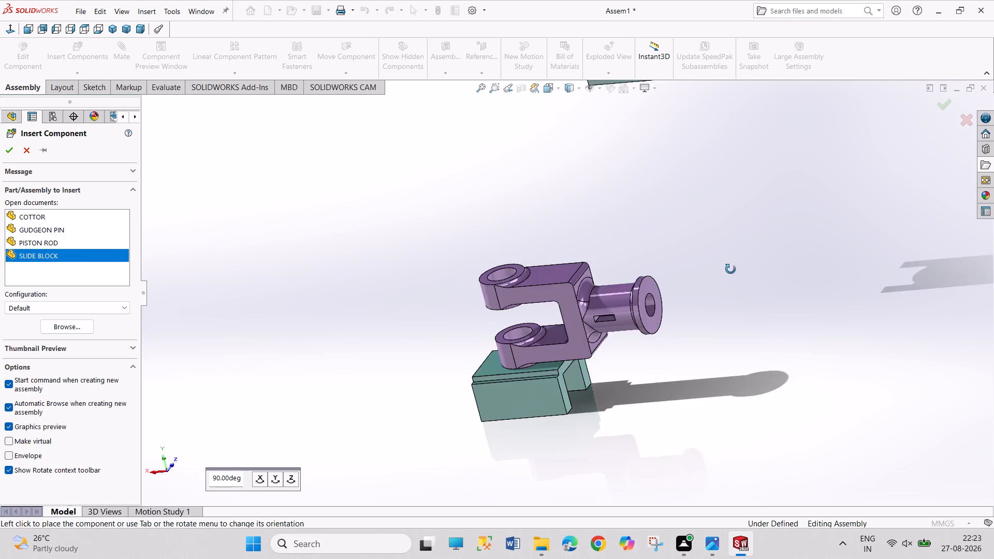
middle_drag(730, 269, 831, 213)
middle_click(834, 208)
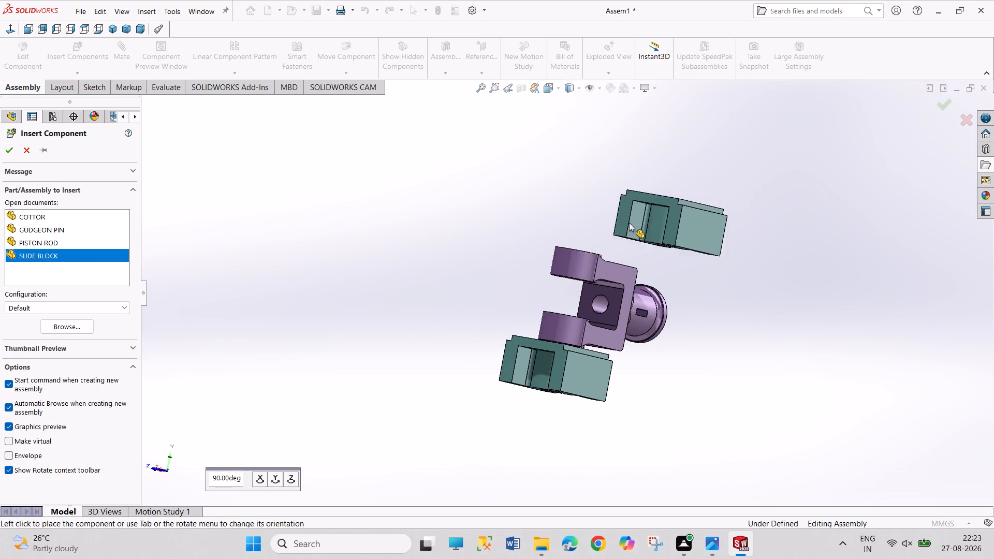
click(592, 219)
Check the reference picture and freely rotate the upper slide block so its open channel faces up, away from the block.
middle_drag(514, 275, 518, 277)
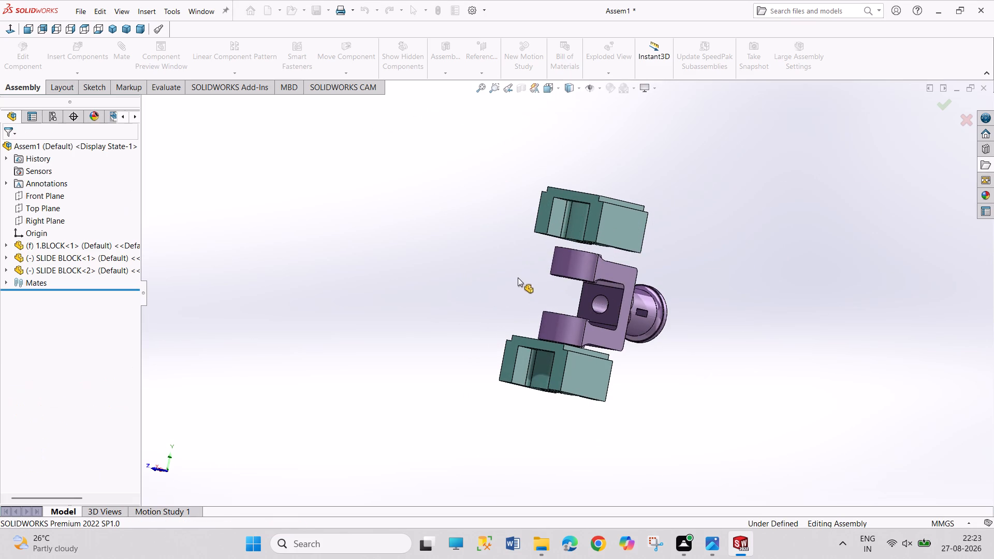
middle_drag(518, 277, 676, 365)
scroll(644, 332, up, 1)
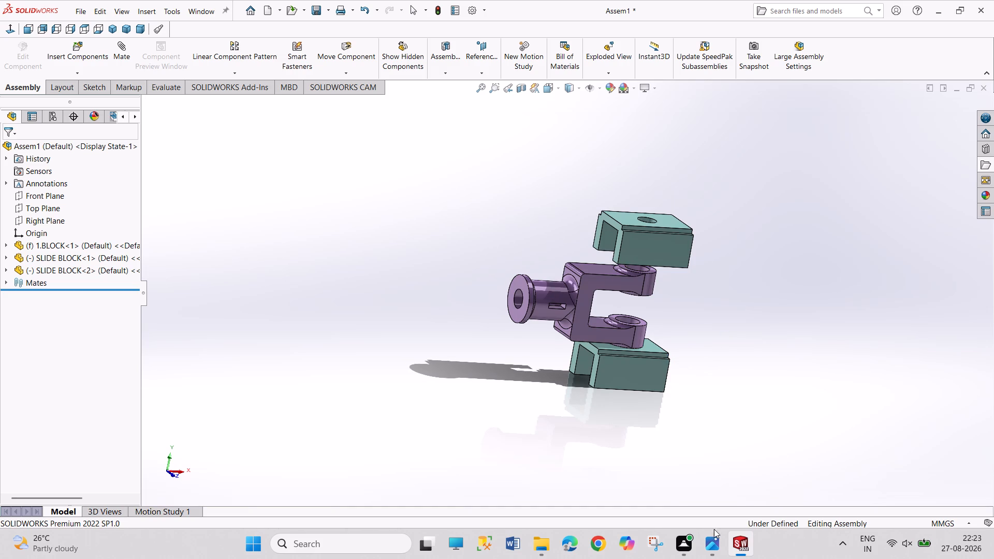
click(711, 536)
click(732, 539)
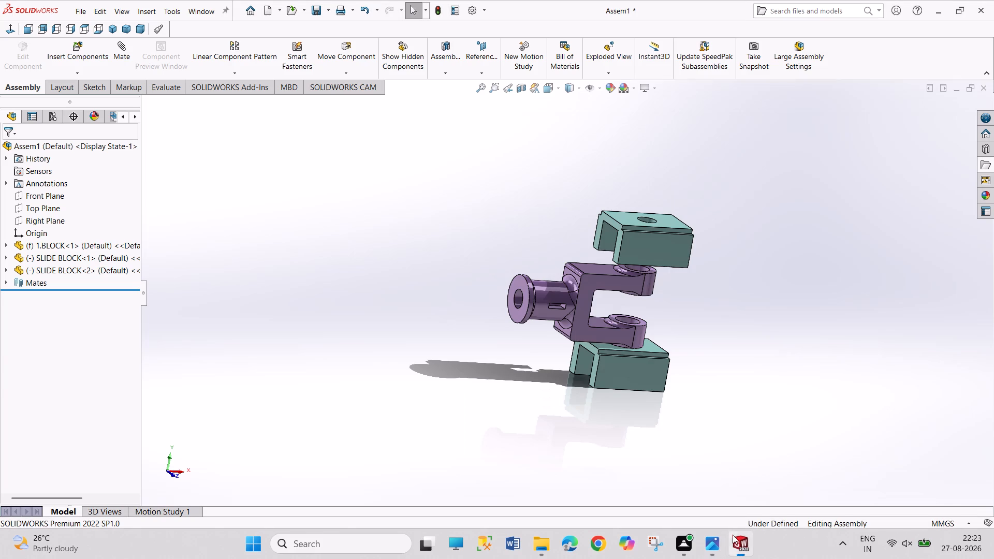
middle_drag(734, 375, 680, 354)
scroll(691, 282, up, 1)
scroll(673, 244, down, 2)
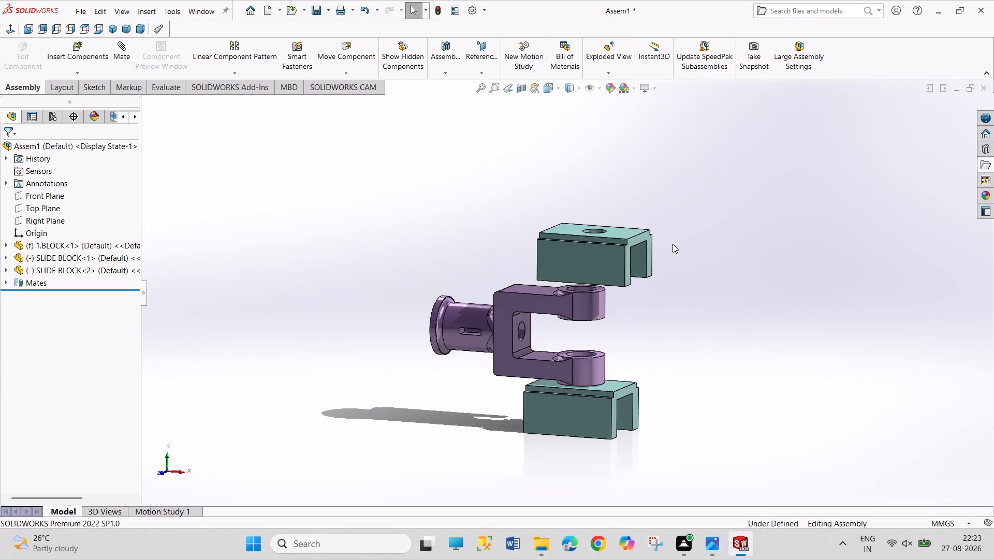
click(346, 70)
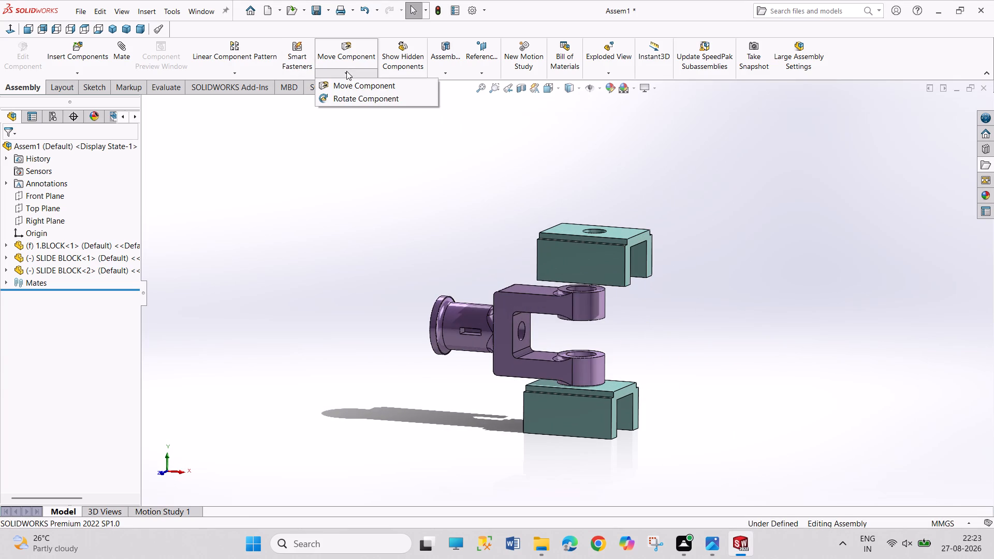
click(346, 98)
drag(577, 265, 590, 227)
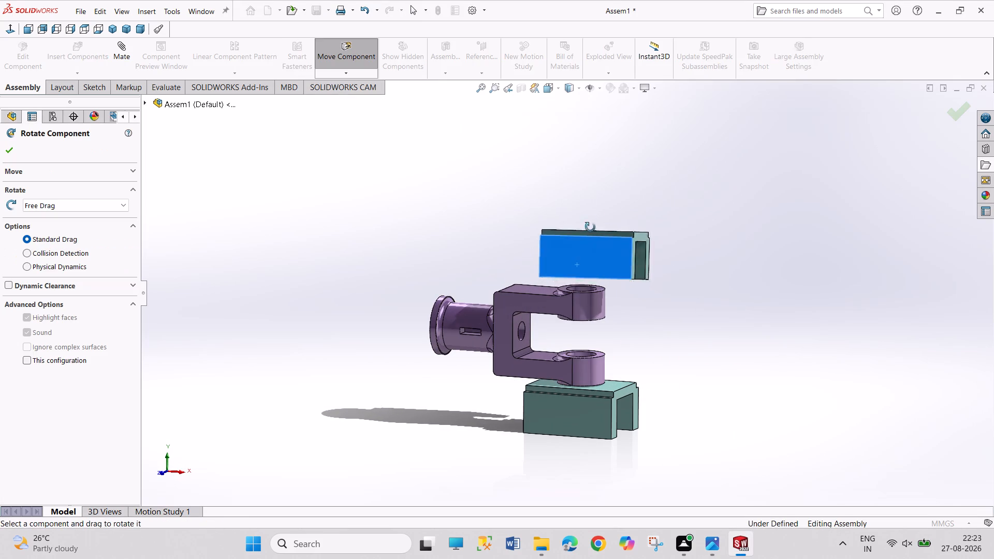
drag(590, 227, 610, 100)
drag(591, 258, 588, 96)
drag(584, 275, 485, 95)
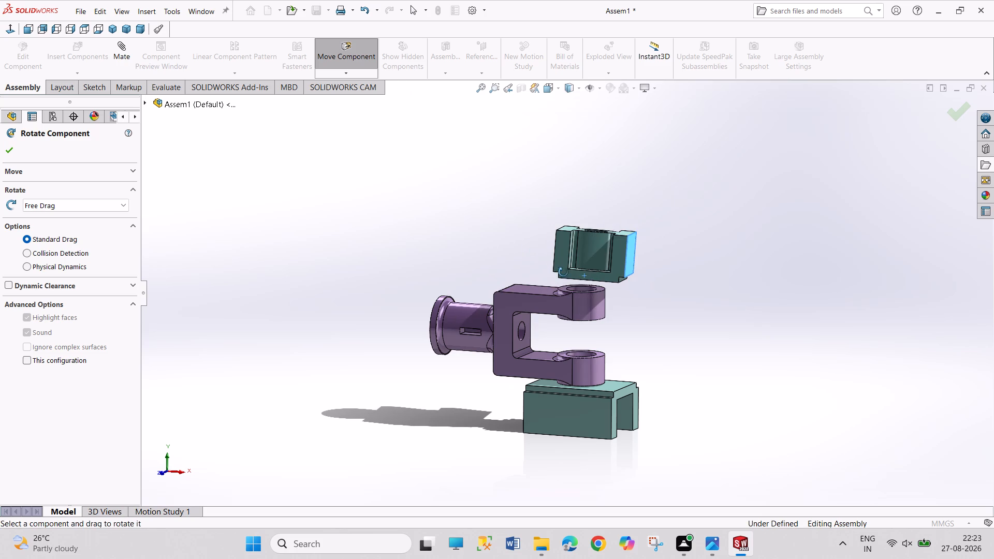
drag(558, 259, 627, 285)
key(Escape)
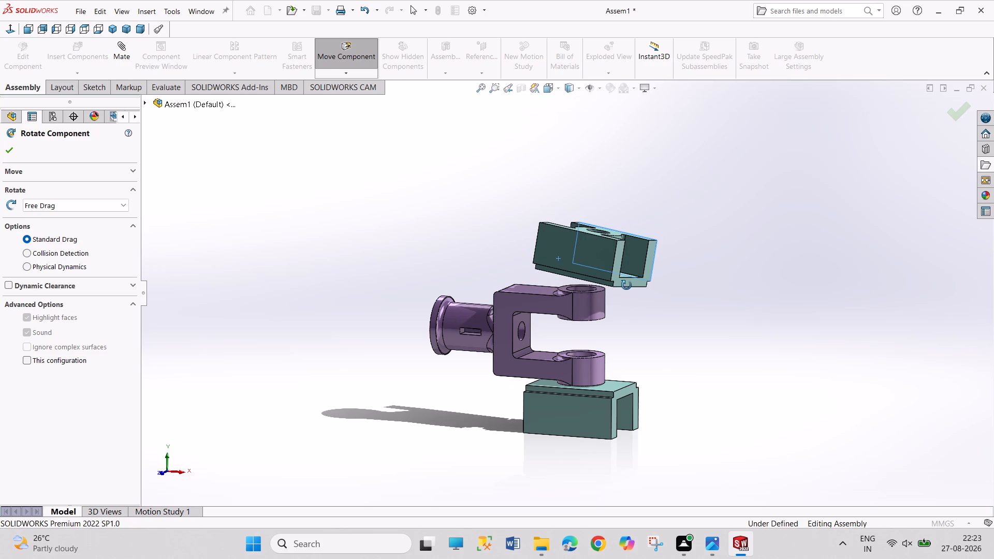
key(Escape)
key(Escape)
Mate the upper slide block's hole edge concentric with the top hole edge of the block's upper boss.
scroll(641, 220, up, 1)
scroll(641, 220, down, 2)
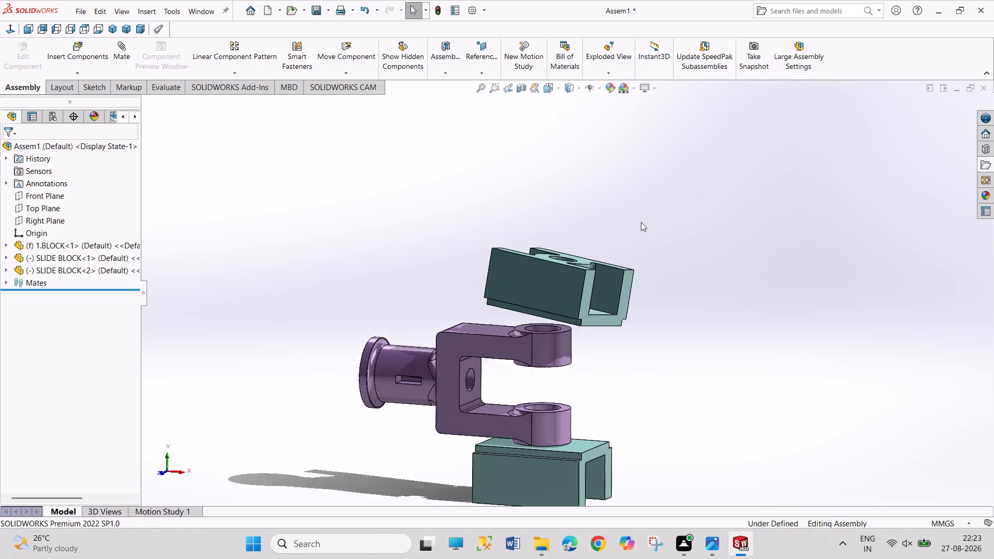
scroll(641, 222, down, 1)
scroll(589, 237, down, 2)
click(538, 294)
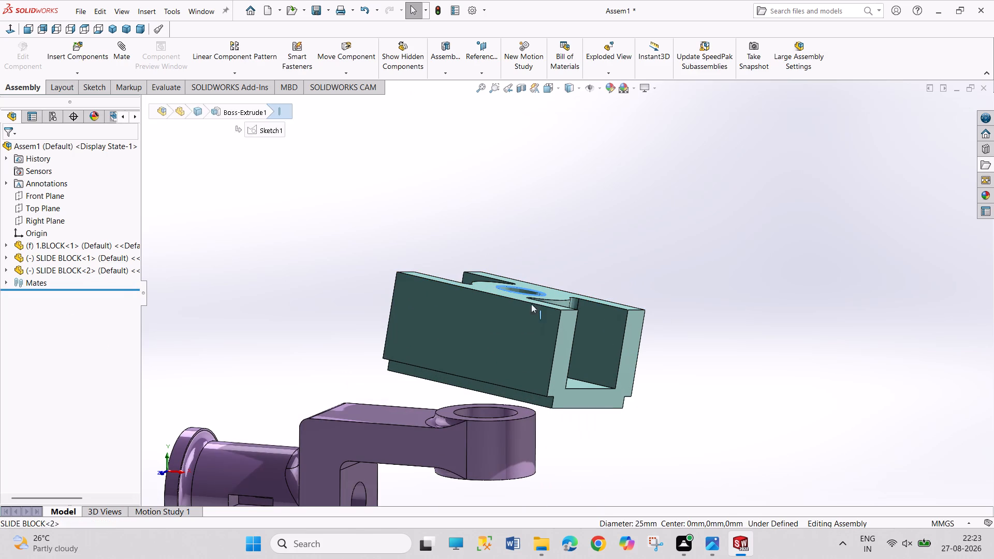
ctrl+click(512, 411)
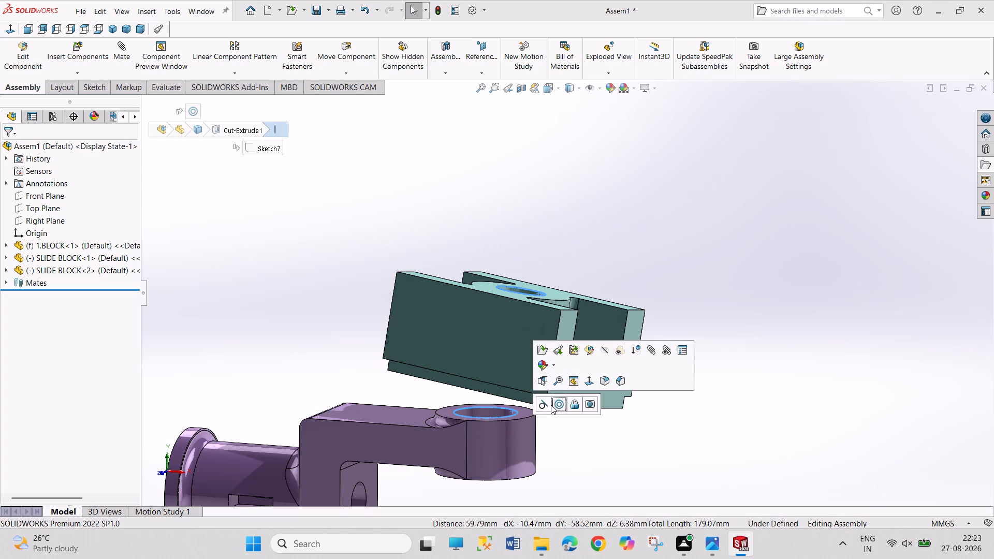
click(554, 405)
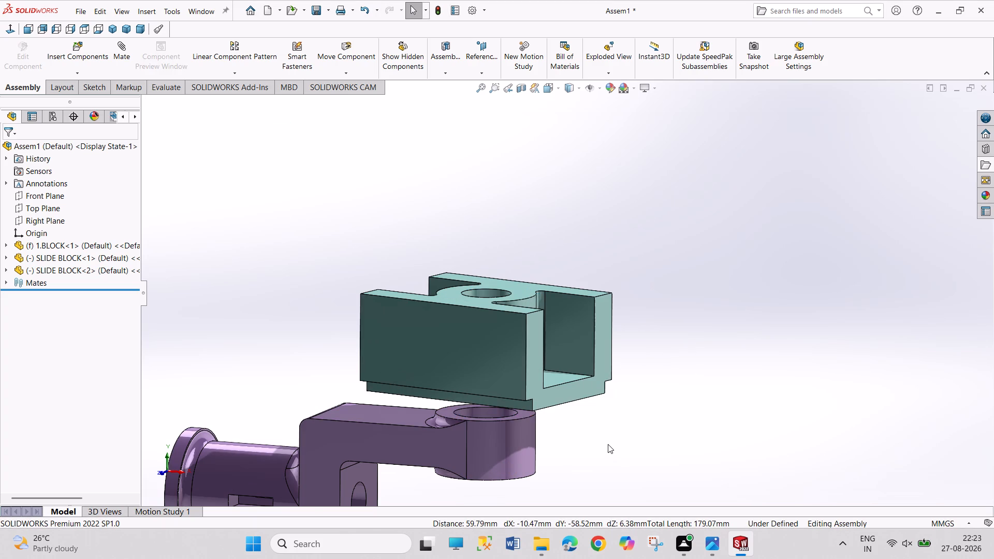
Mate the lower slide block's top face coincident with the bottom face of the block's lower boss and try moving the slide block.
scroll(608, 444, down, 1)
scroll(563, 454, up, 6)
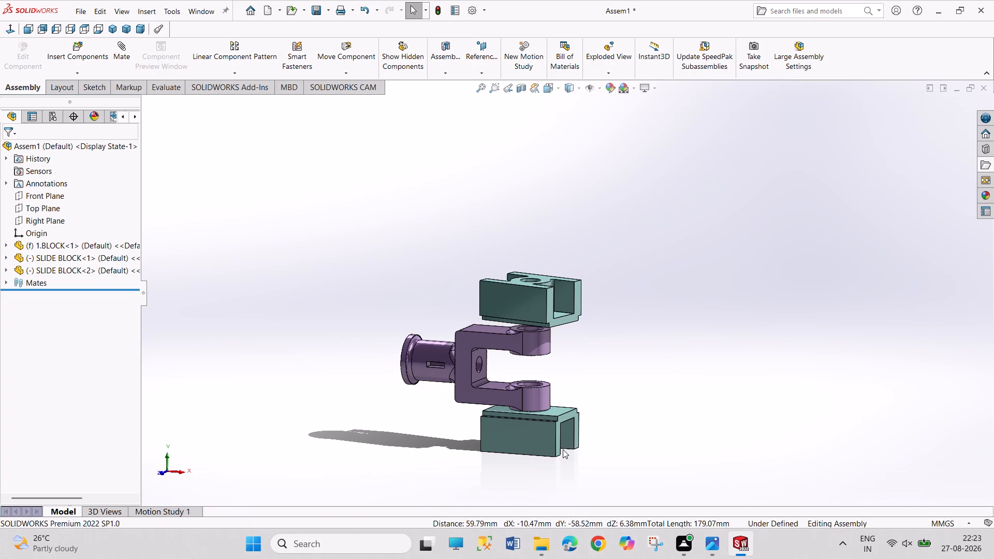
scroll(533, 470, down, 2)
scroll(581, 351, down, 2)
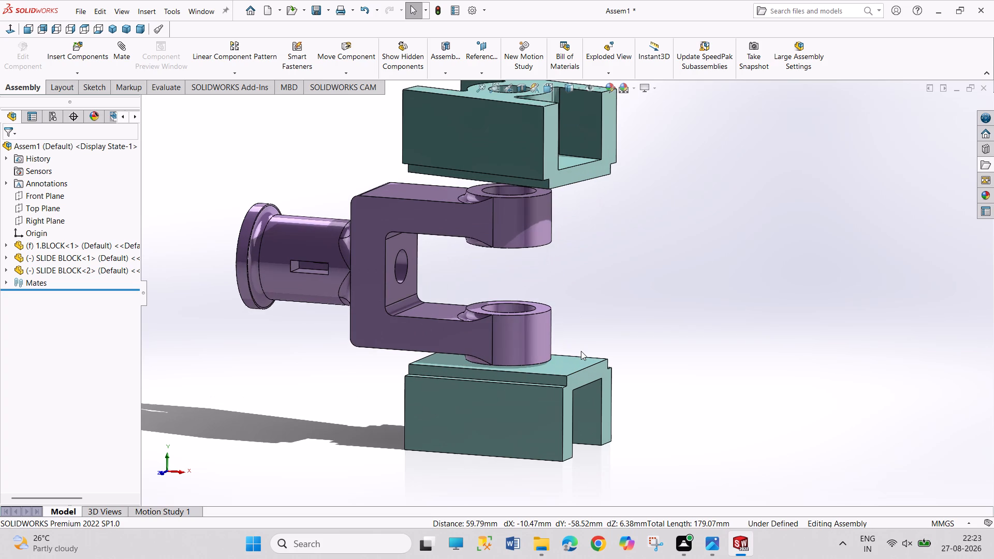
scroll(581, 351, down, 2)
drag(496, 417, 499, 458)
drag(529, 453, 546, 451)
drag(544, 451, 525, 454)
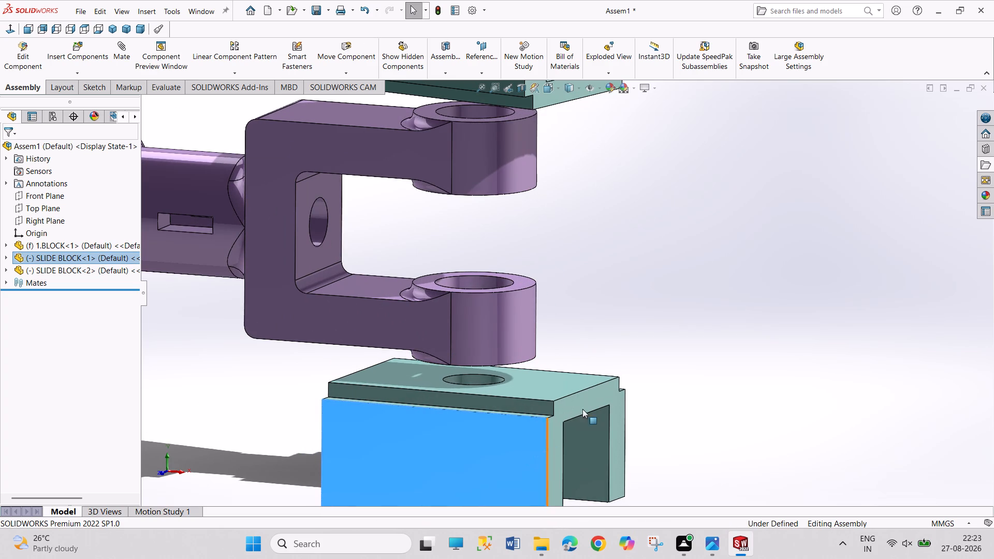
click(607, 344)
click(535, 380)
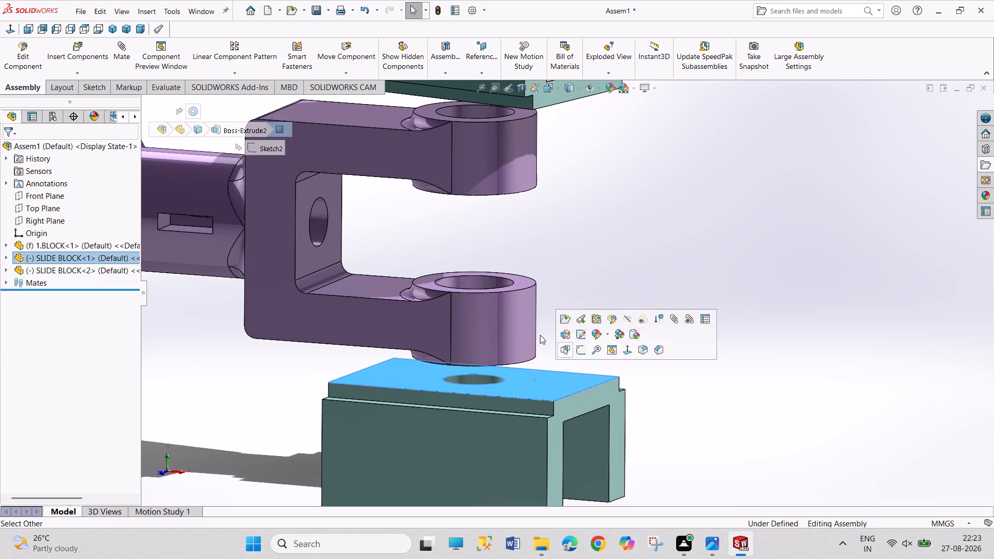
middle_drag(536, 331, 527, 284)
ctrl+click(519, 358)
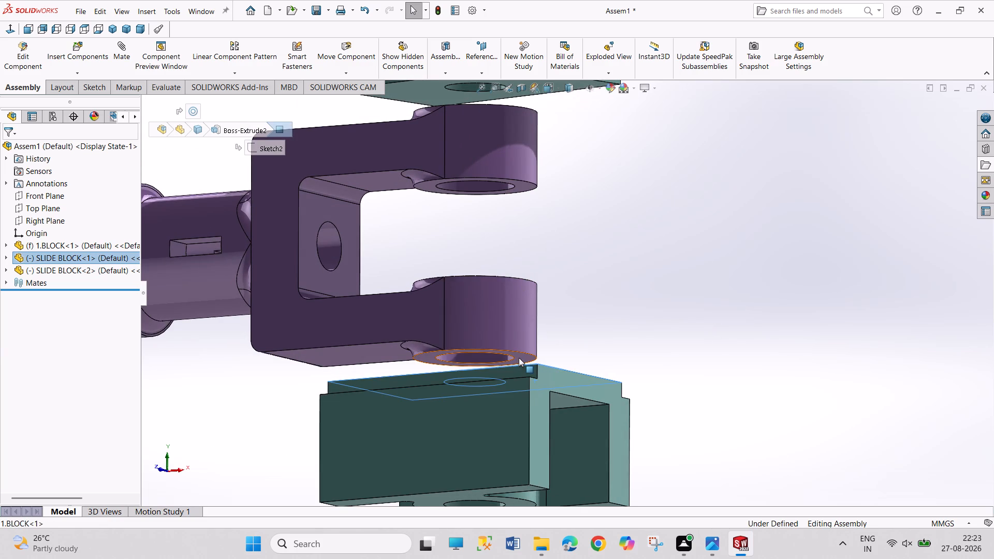
click(549, 352)
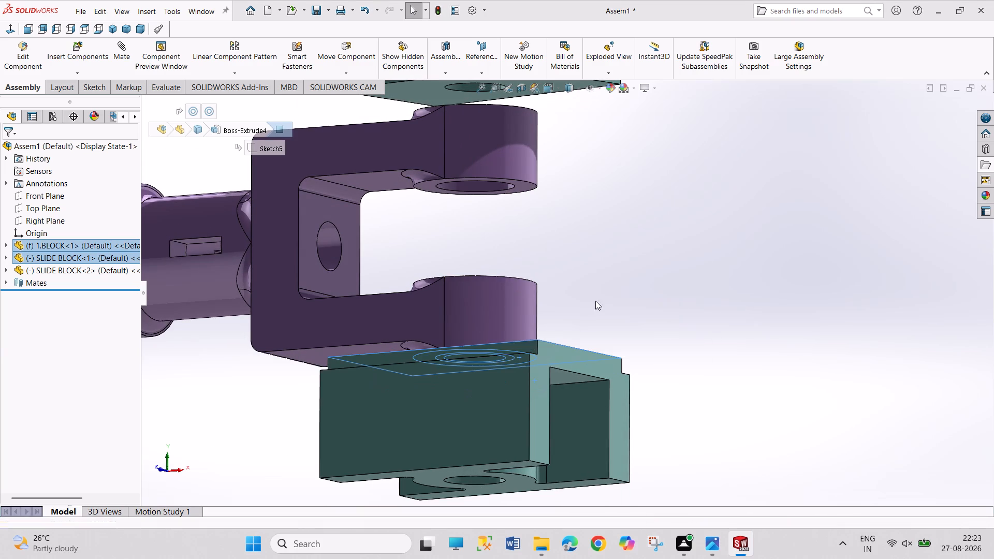
click(610, 267)
drag(525, 394, 533, 394)
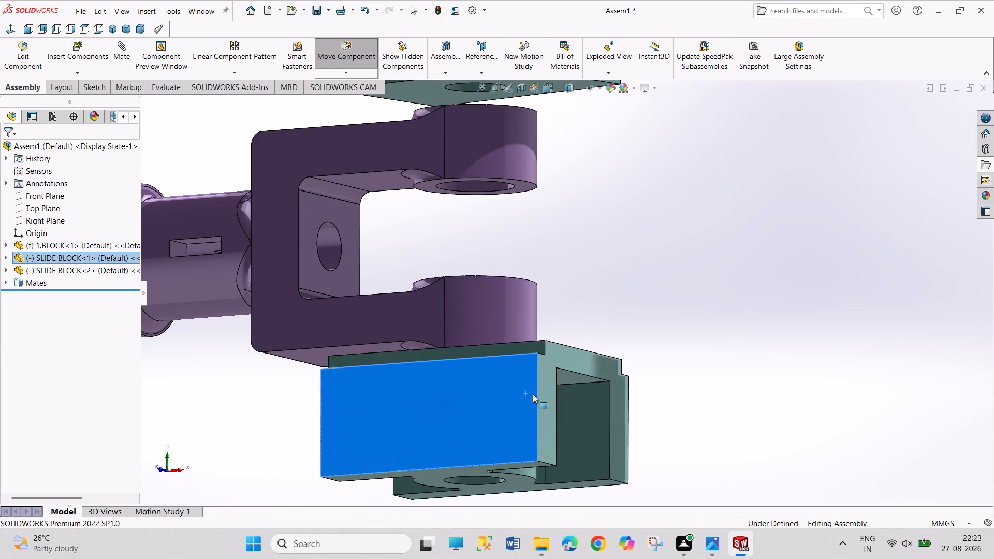
drag(533, 394, 533, 400)
Float the fixed 1.BLOCK component so that mates can position it.
scroll(555, 297, up, 3)
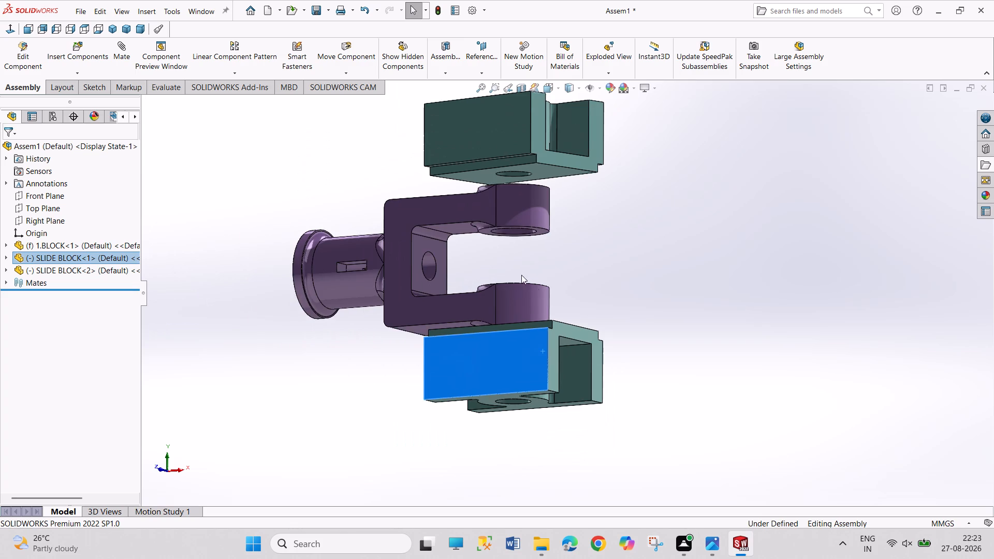
middle_drag(519, 260, 529, 307)
click(657, 328)
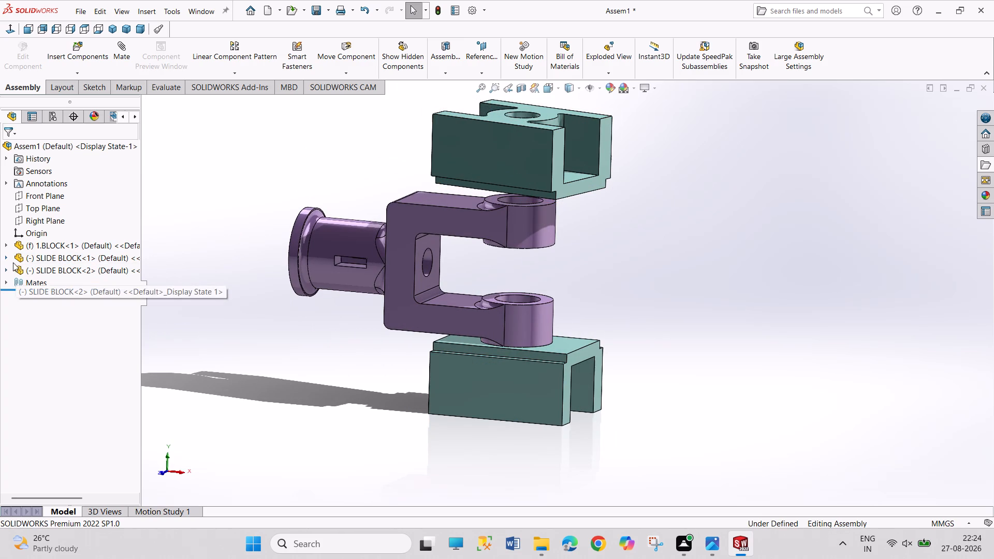
right_click(45, 248)
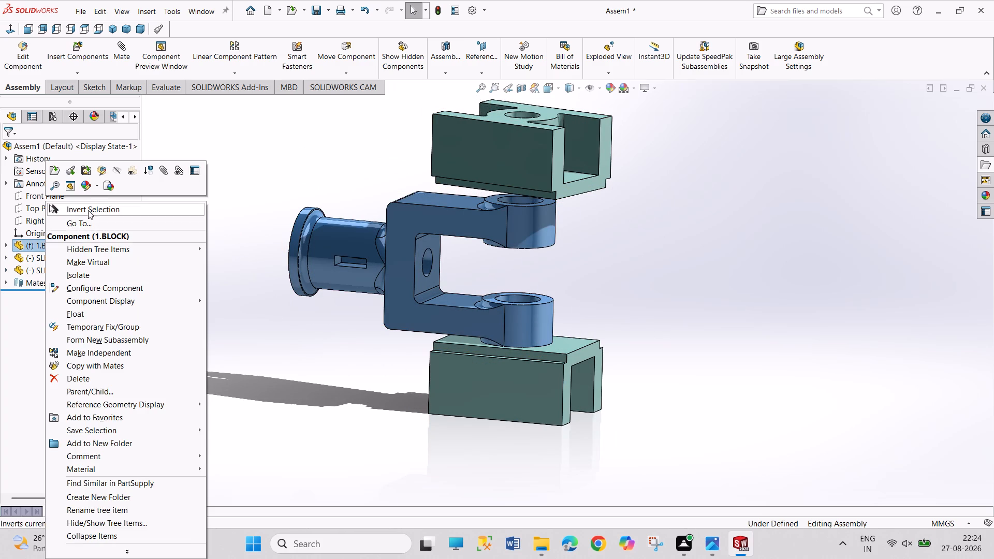
click(96, 314)
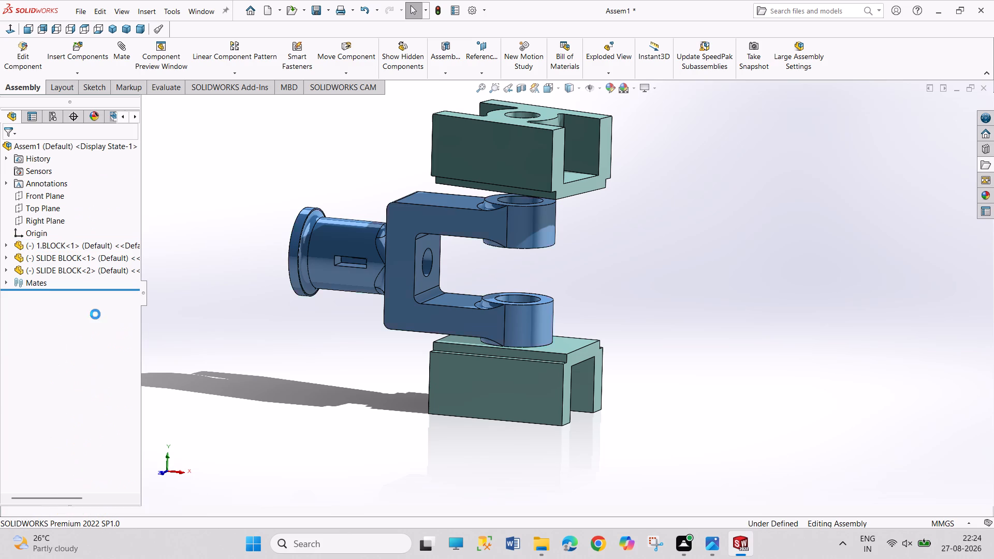
Mate the Front, Top and Right planes of 1.BLOCK coincident with the matching assembly planes.
click(8, 248)
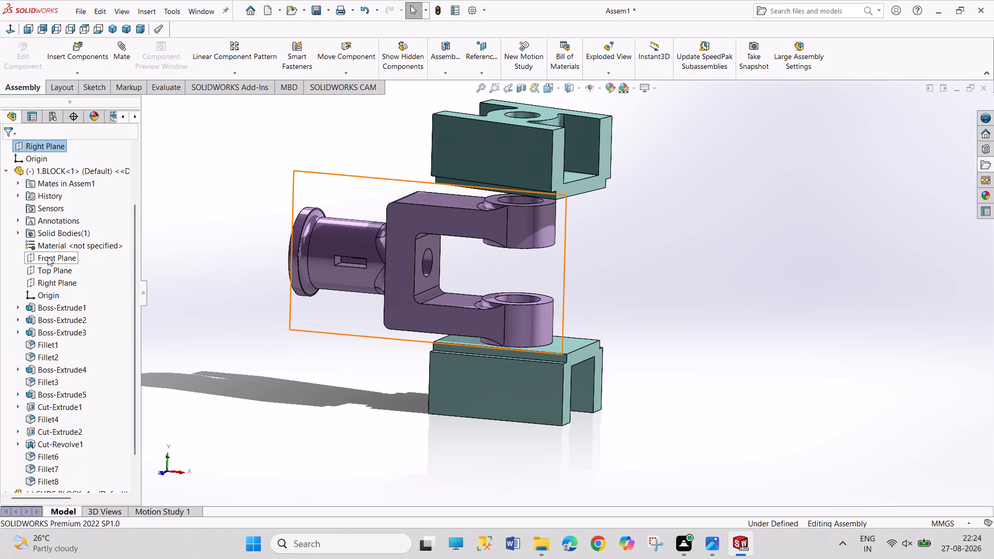
click(48, 257)
scroll(56, 205, up, 2)
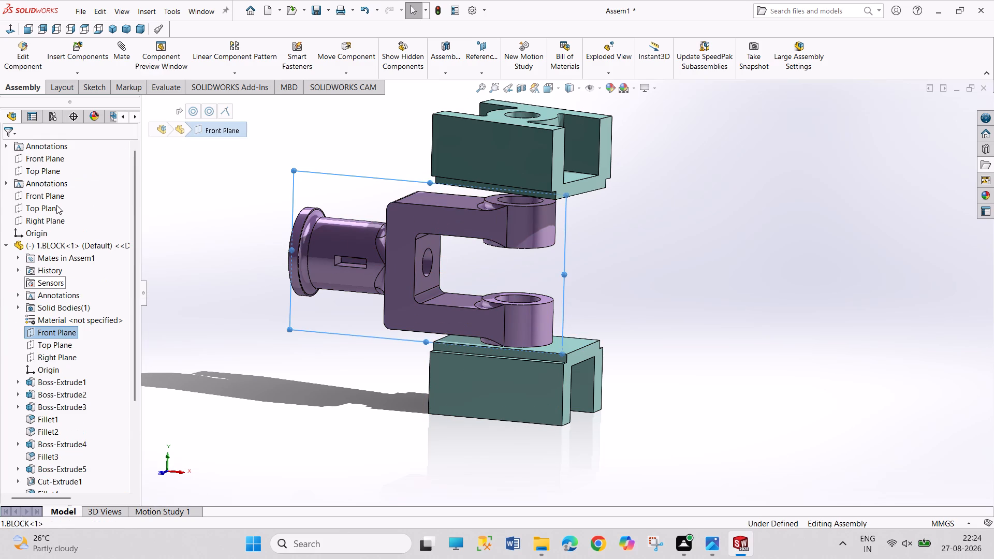
ctrl+click(50, 198)
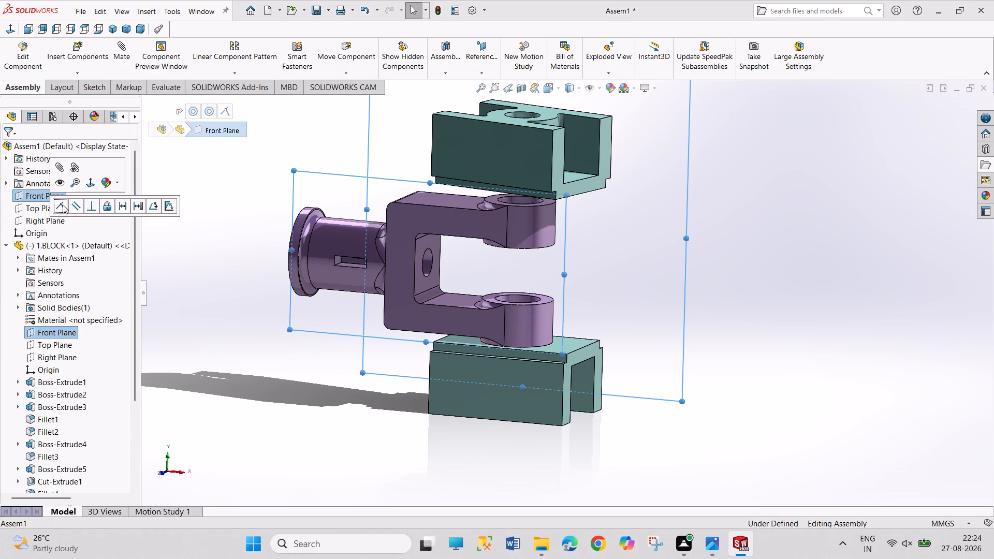
click(56, 204)
click(59, 343)
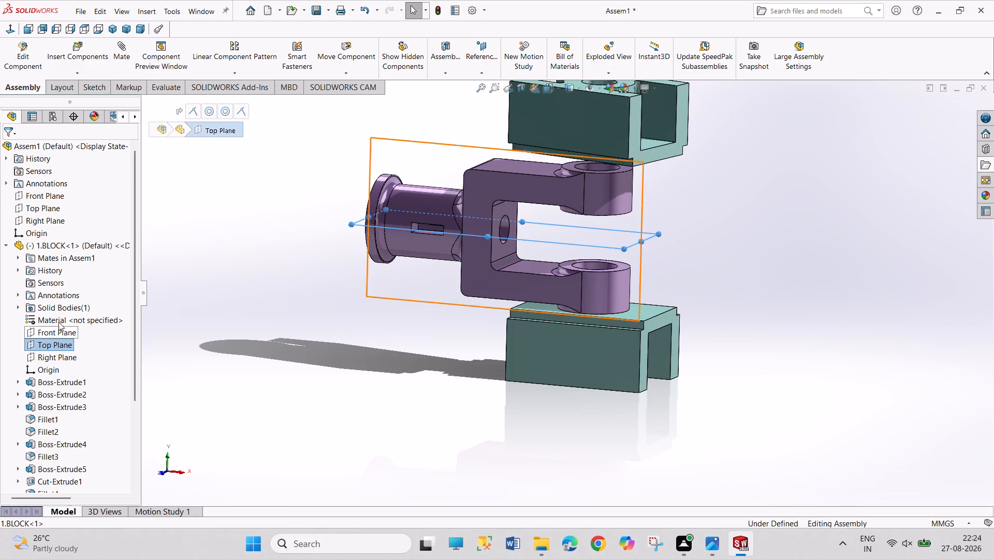
ctrl+click(47, 207)
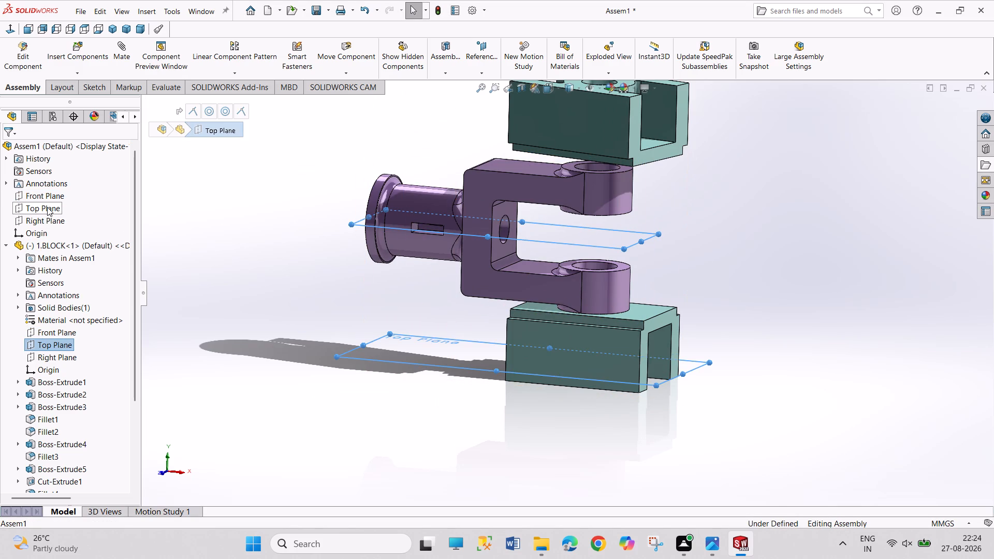
click(56, 212)
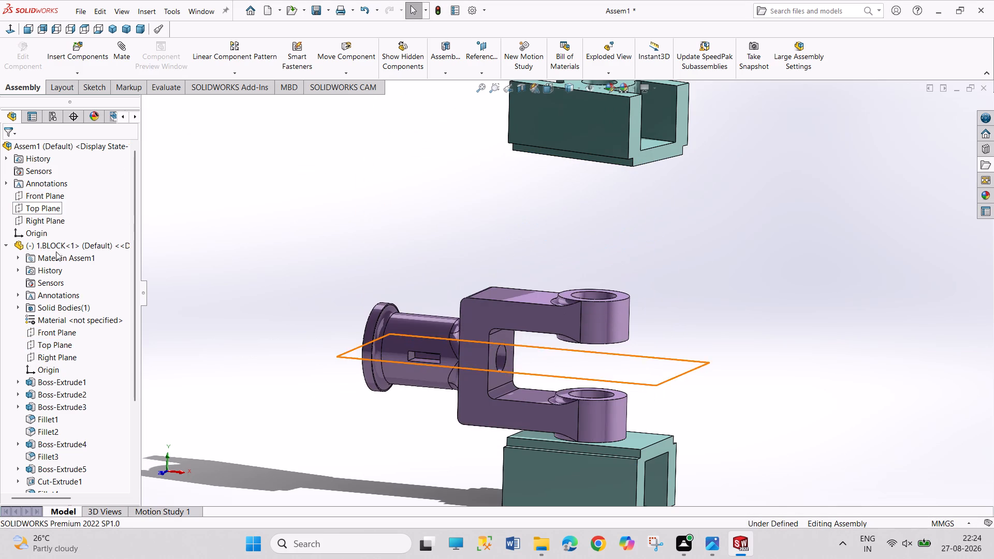
click(57, 355)
ctrl+click(52, 220)
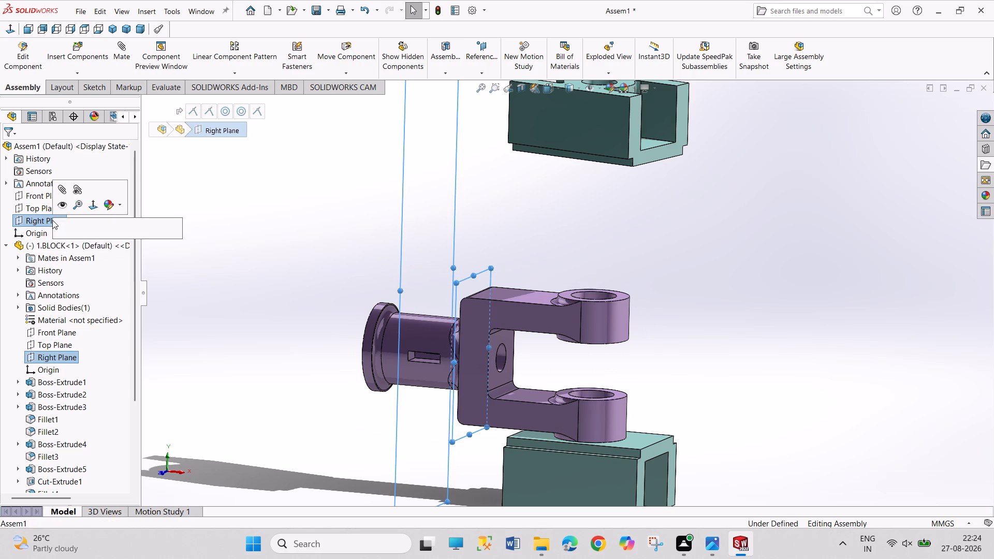
click(64, 228)
click(635, 367)
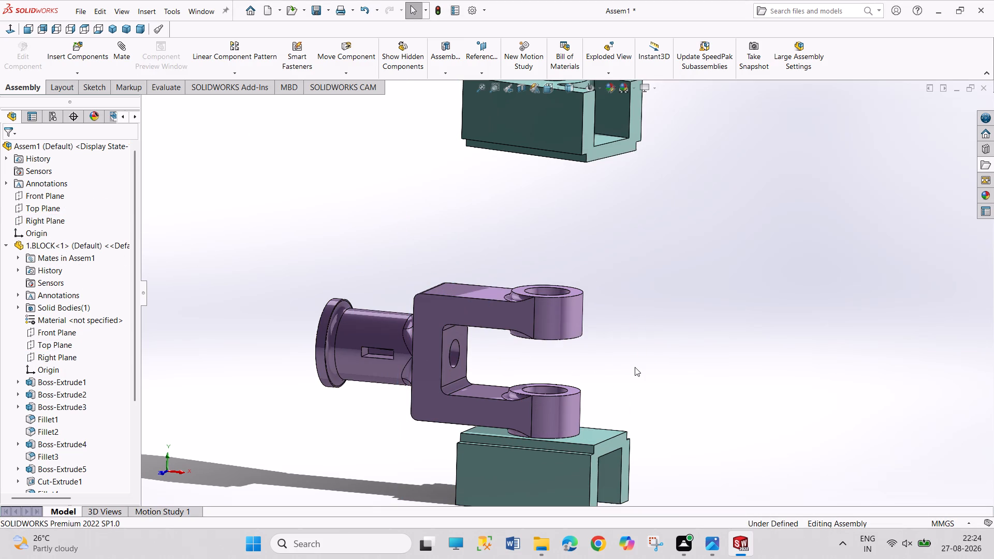
Swivel the lower slide block slightly beneath the lower boss to check its remaining freedom of movement.
scroll(630, 472, up, 3)
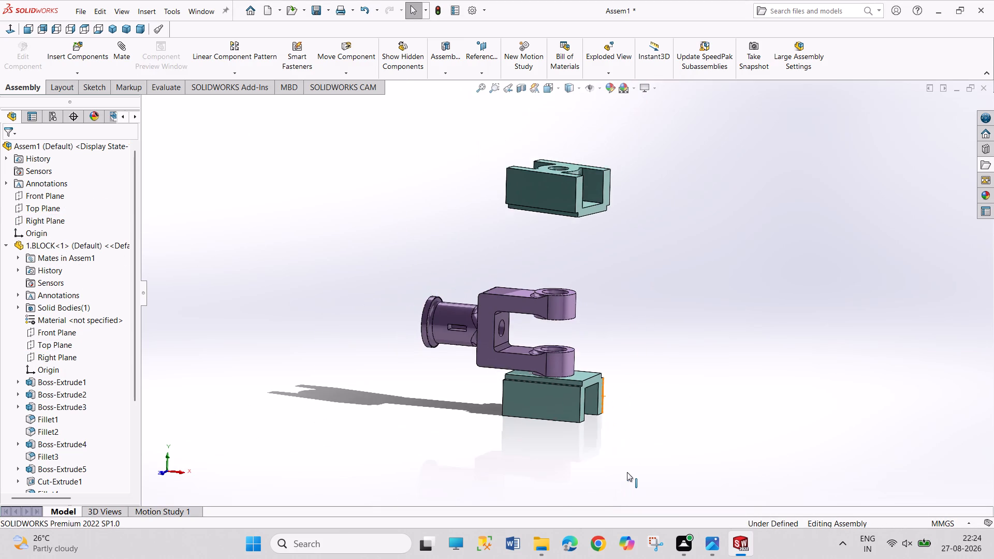
scroll(625, 472, down, 1)
scroll(593, 345, down, 2)
drag(521, 390, 532, 394)
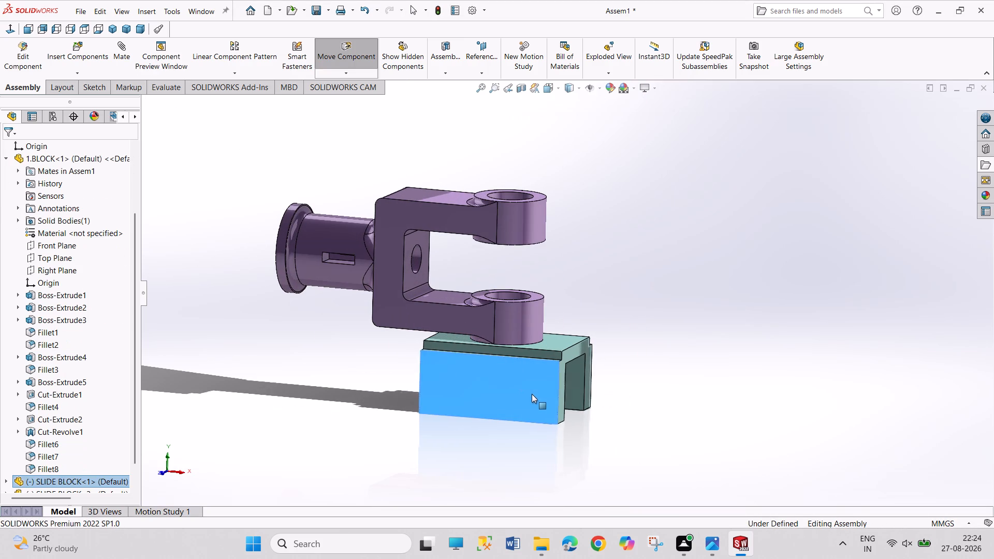
drag(532, 394, 527, 396)
click(614, 447)
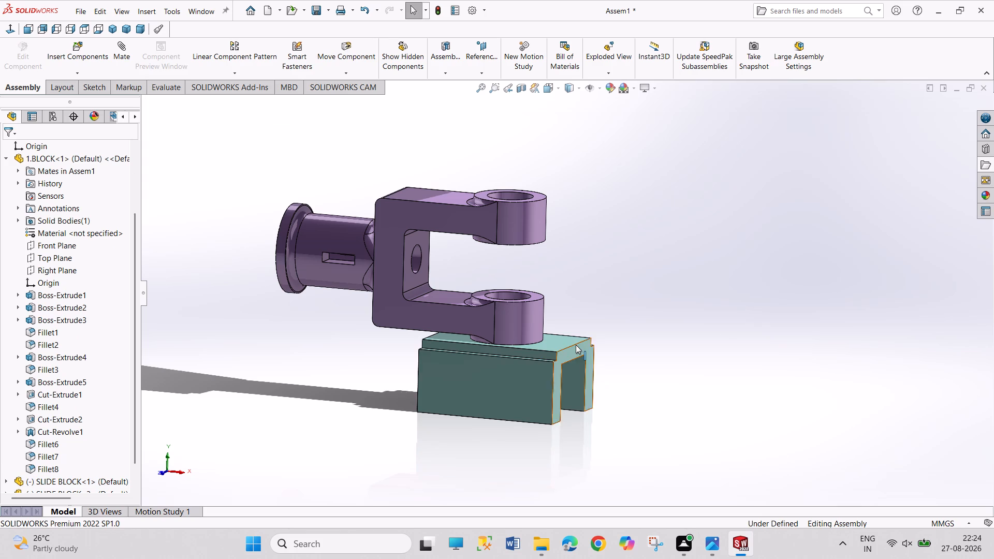
Add a 360-degree angle mate between the assembly's Front Plane and the lower slide block's Front Plane.
scroll(576, 345, down, 3)
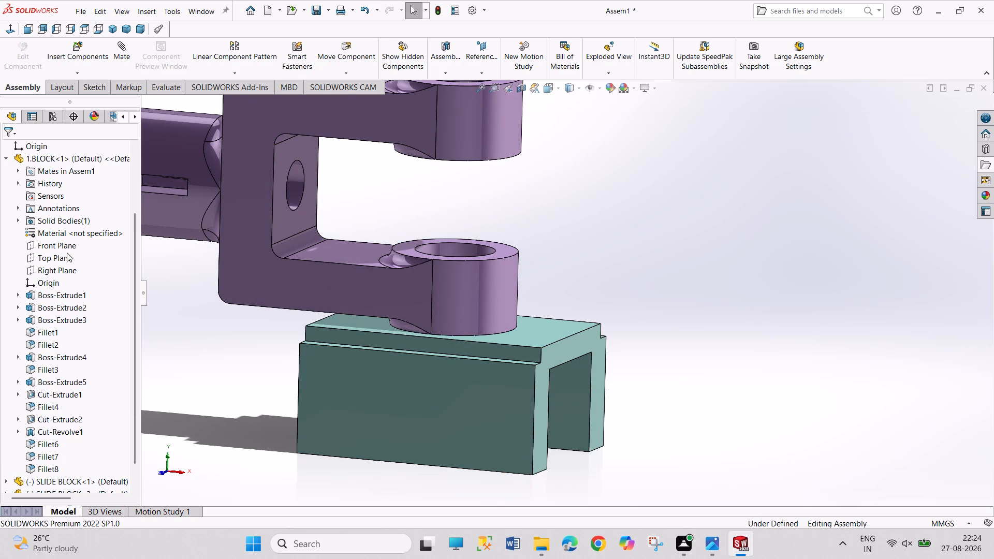
click(8, 159)
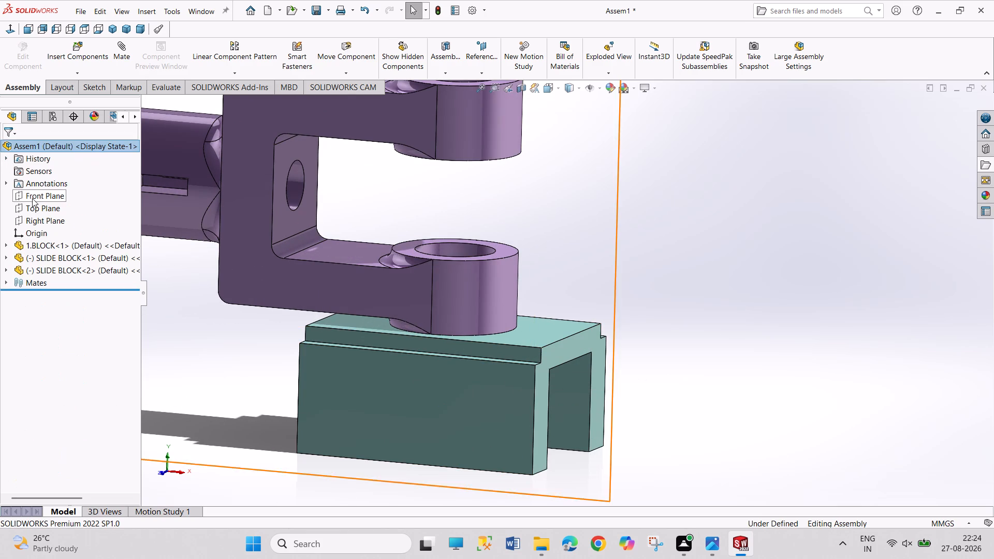
click(7, 255)
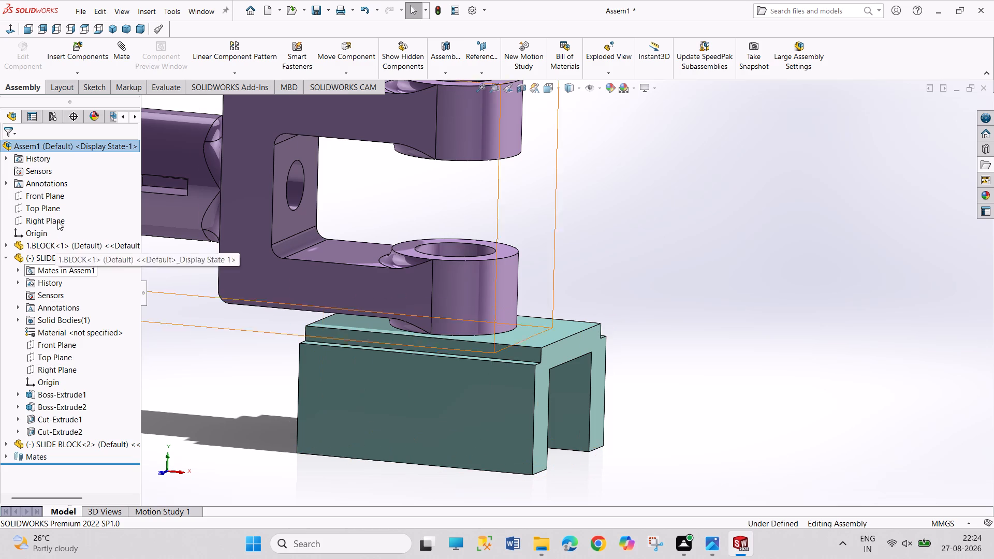
click(56, 199)
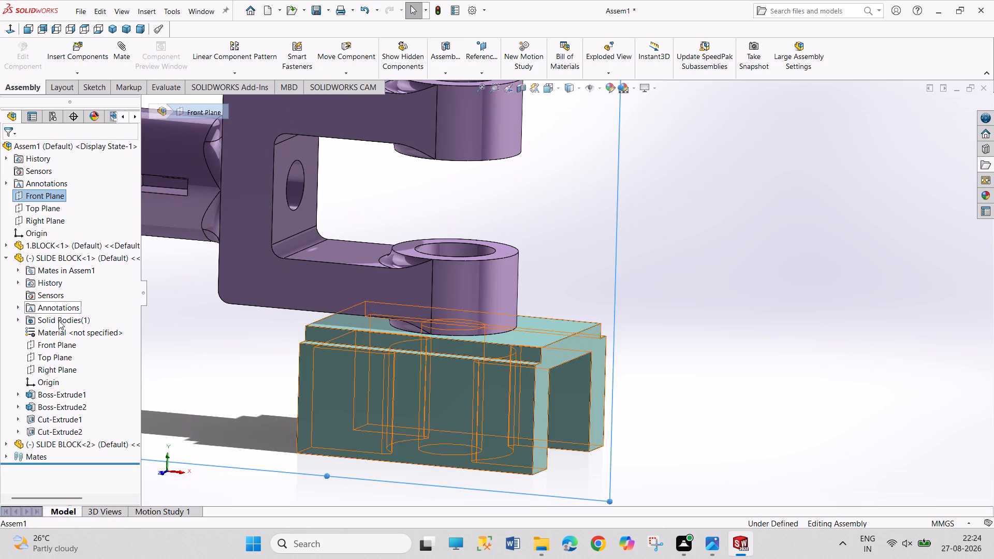
ctrl+click(59, 344)
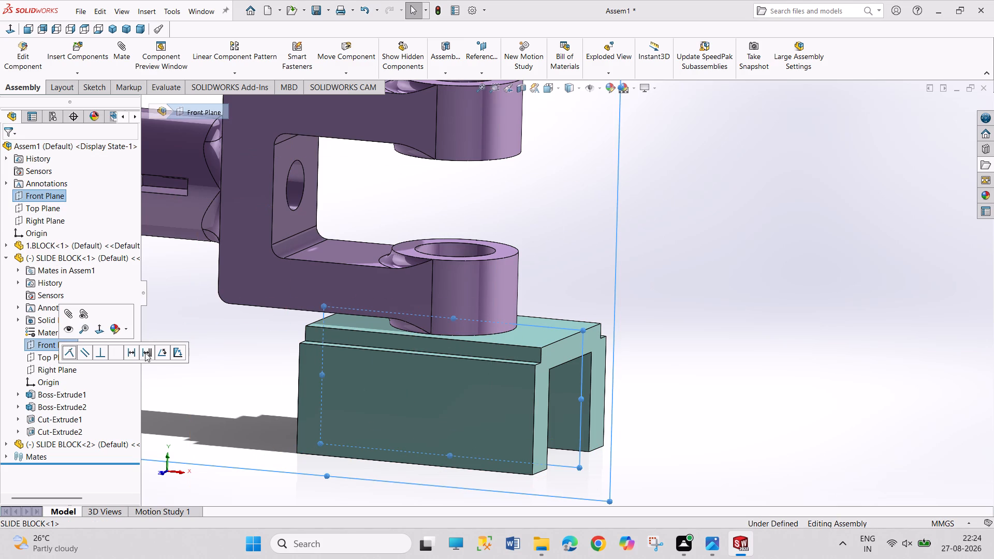
click(159, 350)
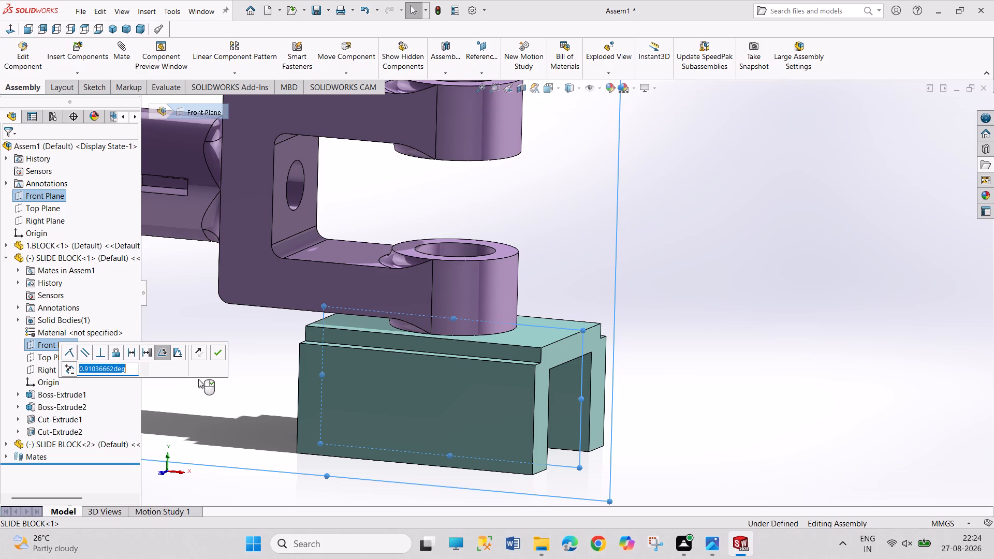
text(360)
key(Return)
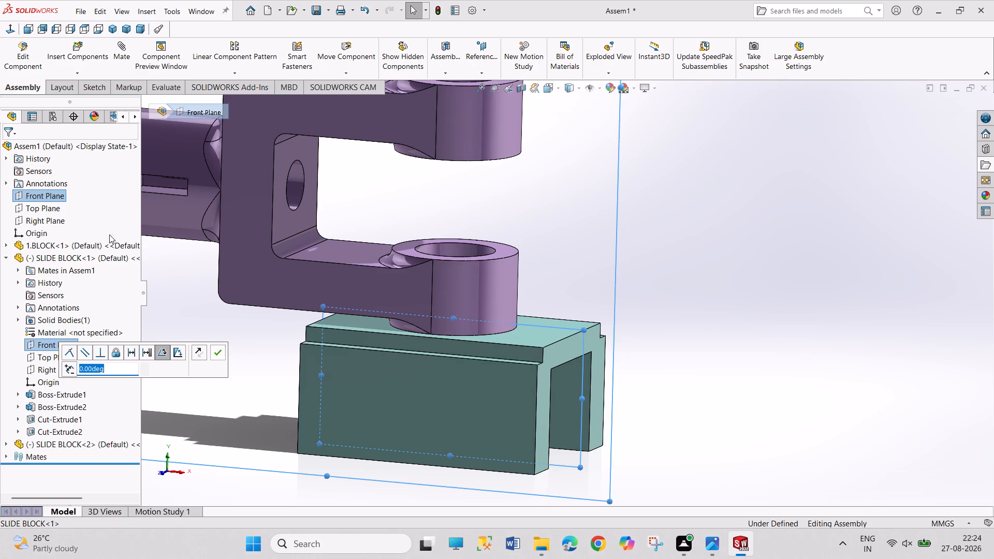
click(214, 352)
scroll(566, 241, up, 2)
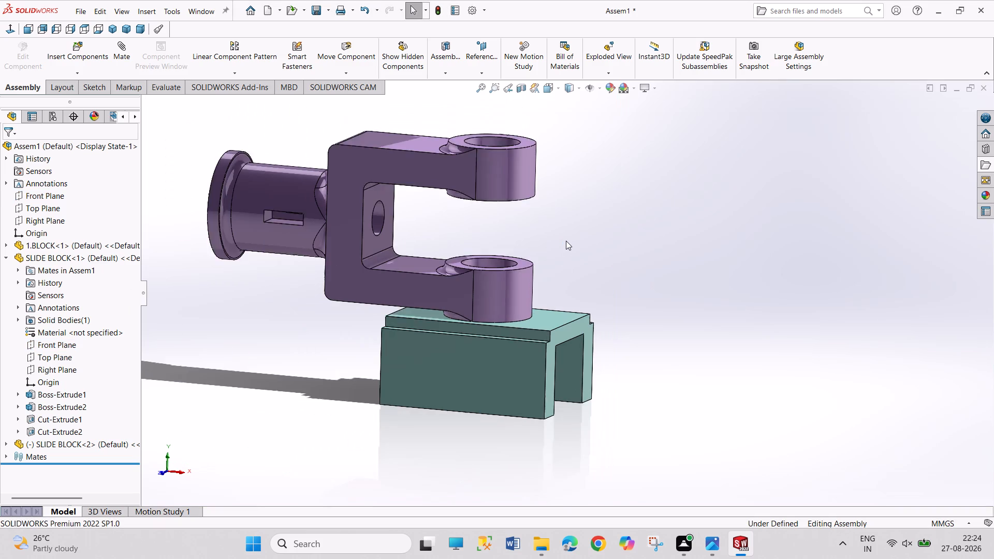
scroll(566, 241, up, 4)
scroll(573, 156, up, 3)
scroll(540, 166, down, 1)
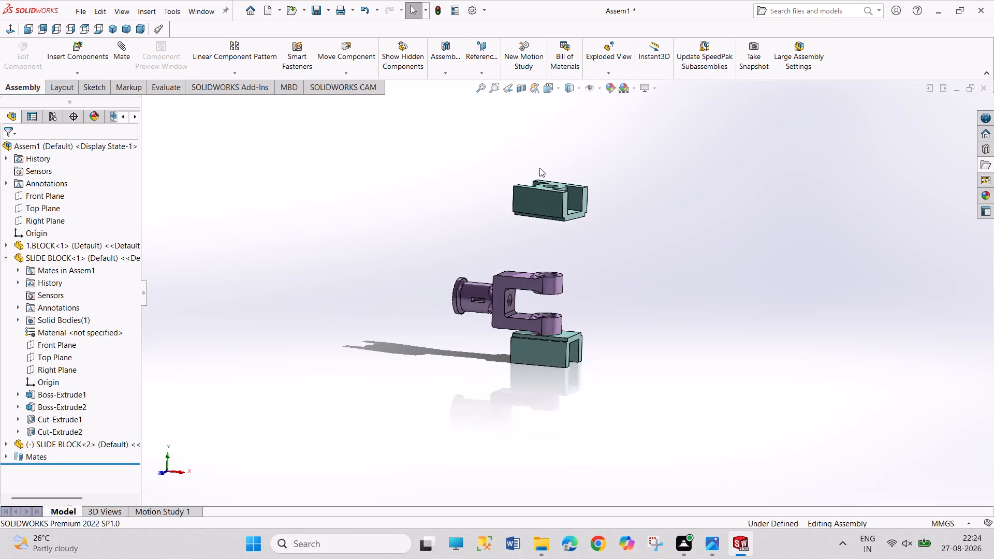
Collapse SLIDE BLOCK<1> in the feature tree and expand SLIDE BLOCK<2> to expose its reference planes.
scroll(539, 168, down, 2)
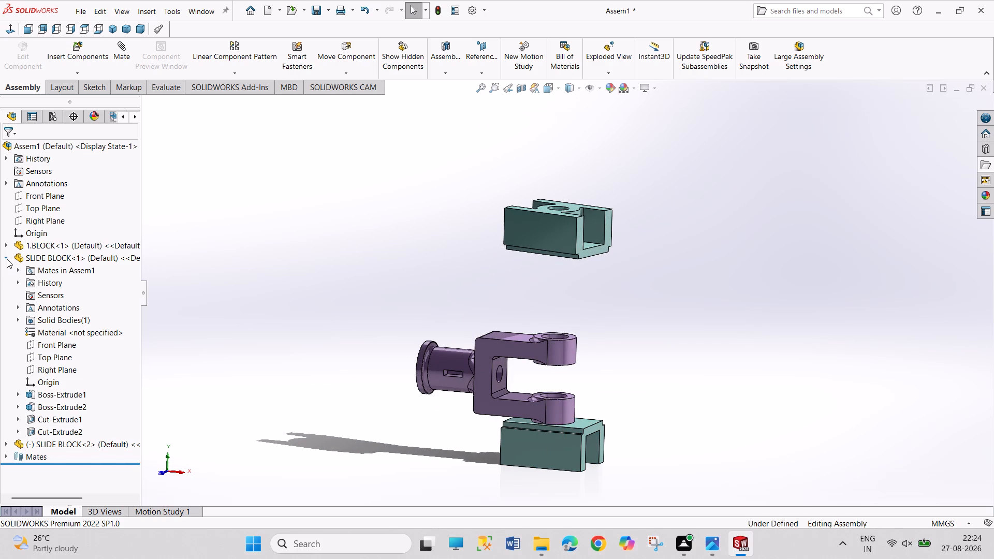
click(7, 259)
click(7, 268)
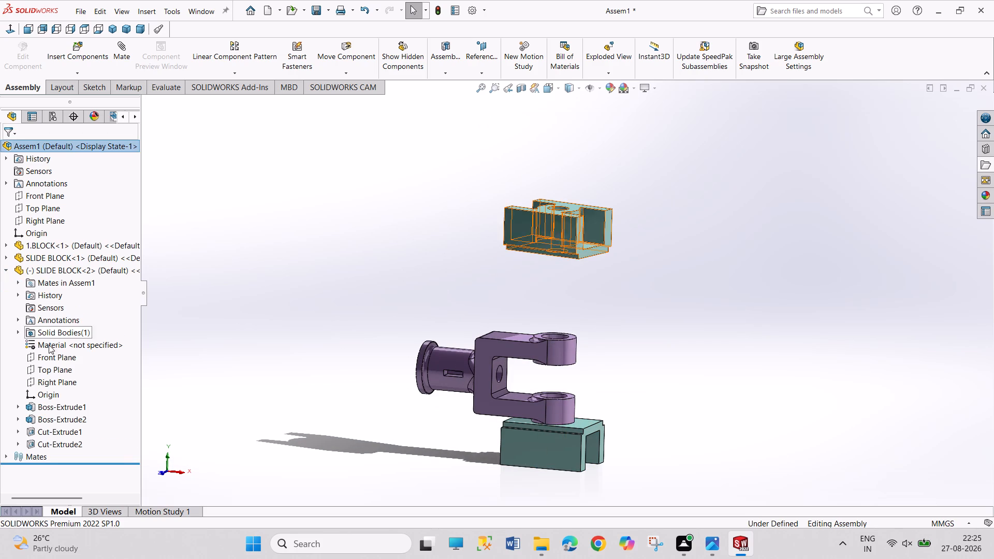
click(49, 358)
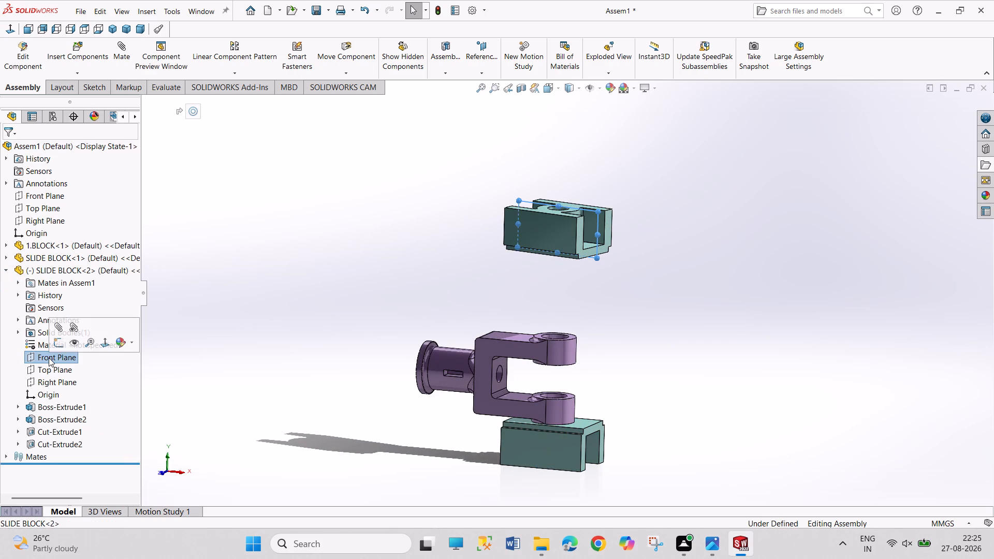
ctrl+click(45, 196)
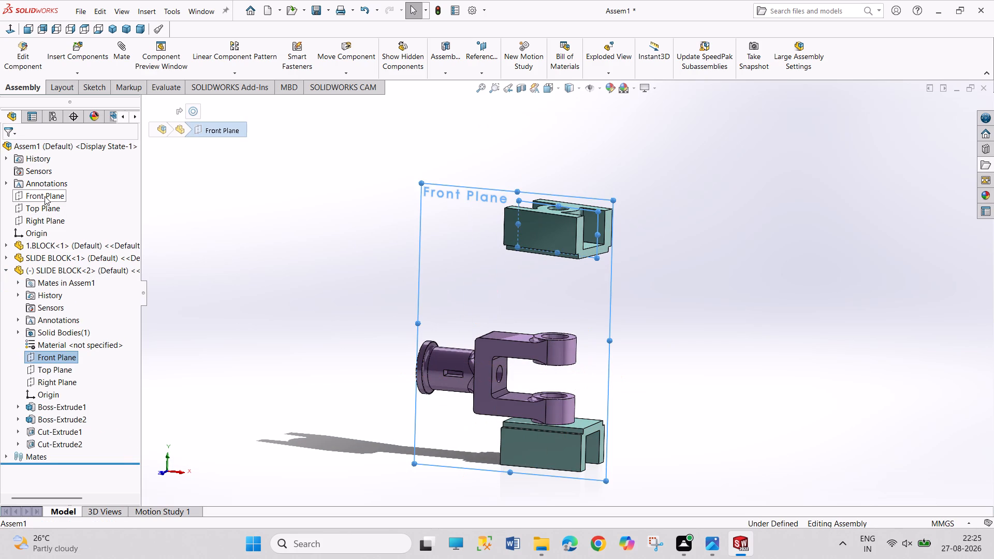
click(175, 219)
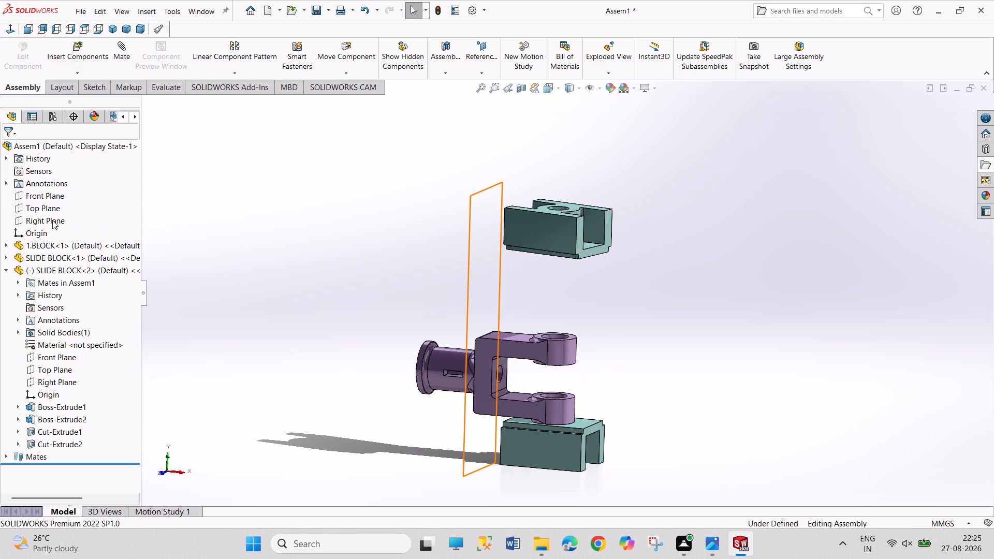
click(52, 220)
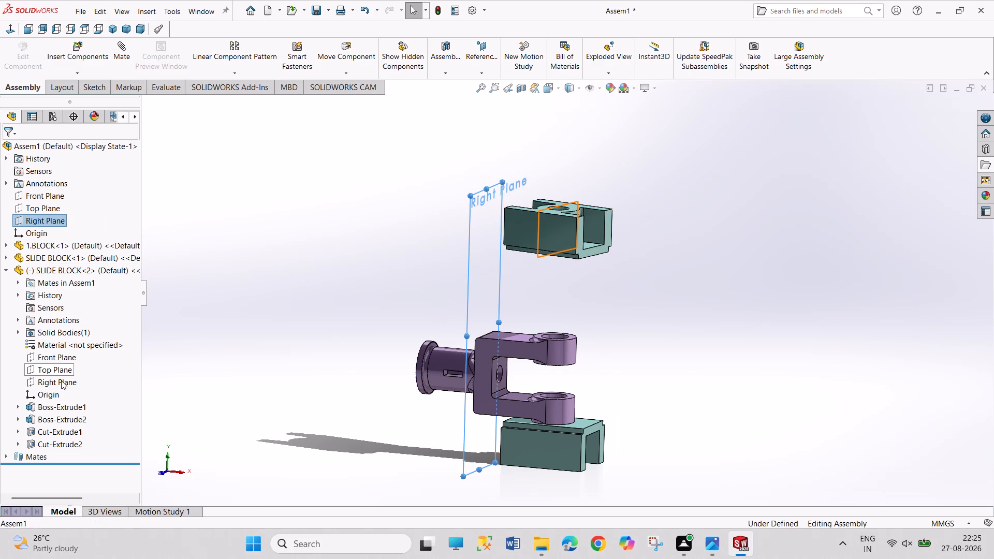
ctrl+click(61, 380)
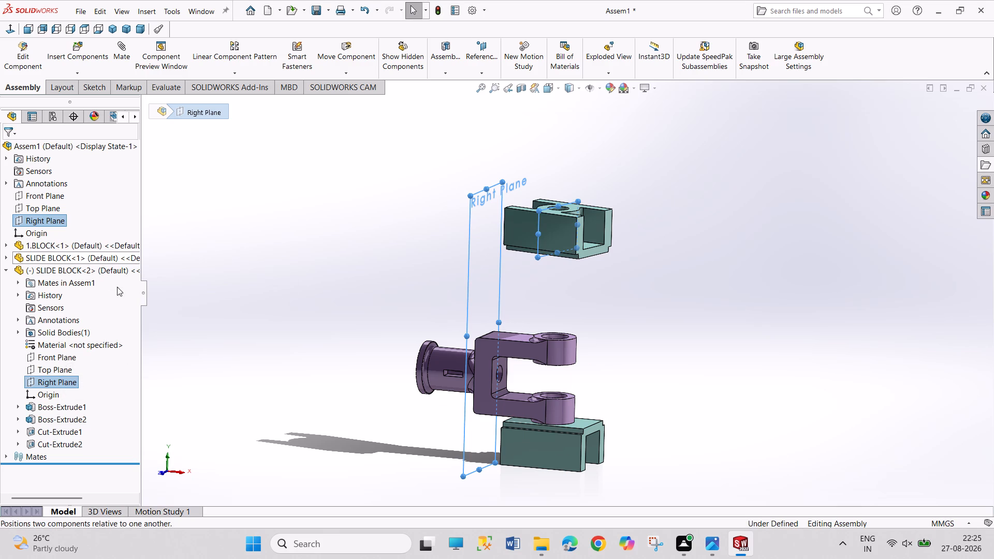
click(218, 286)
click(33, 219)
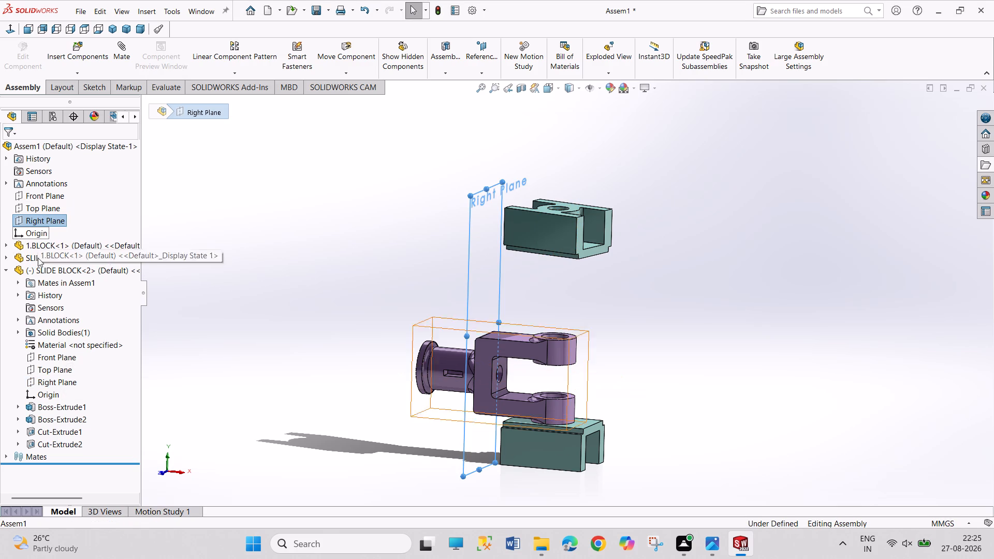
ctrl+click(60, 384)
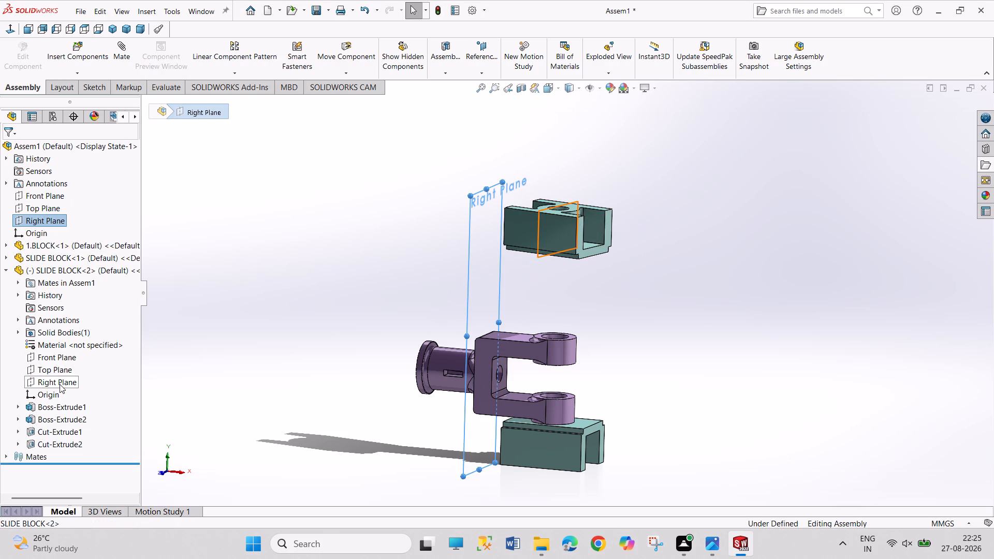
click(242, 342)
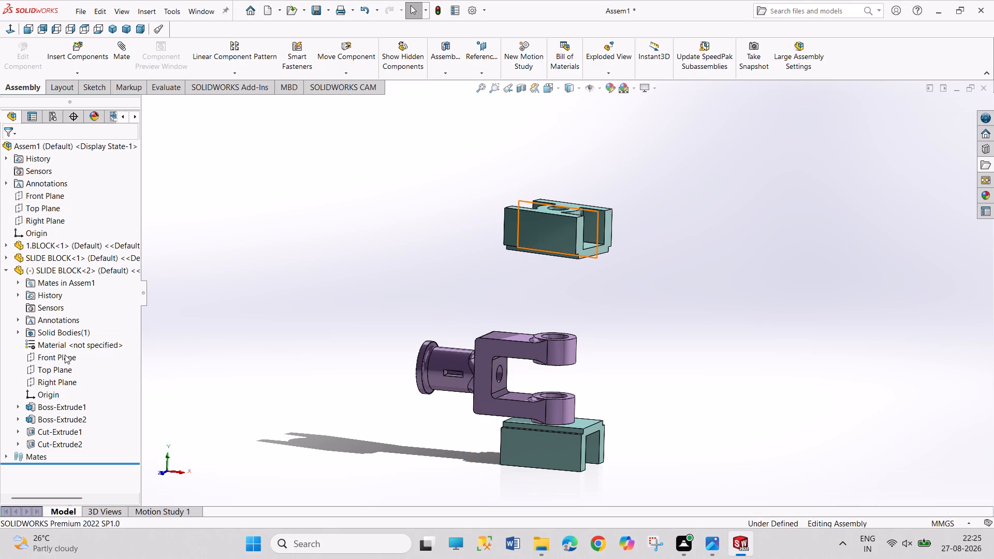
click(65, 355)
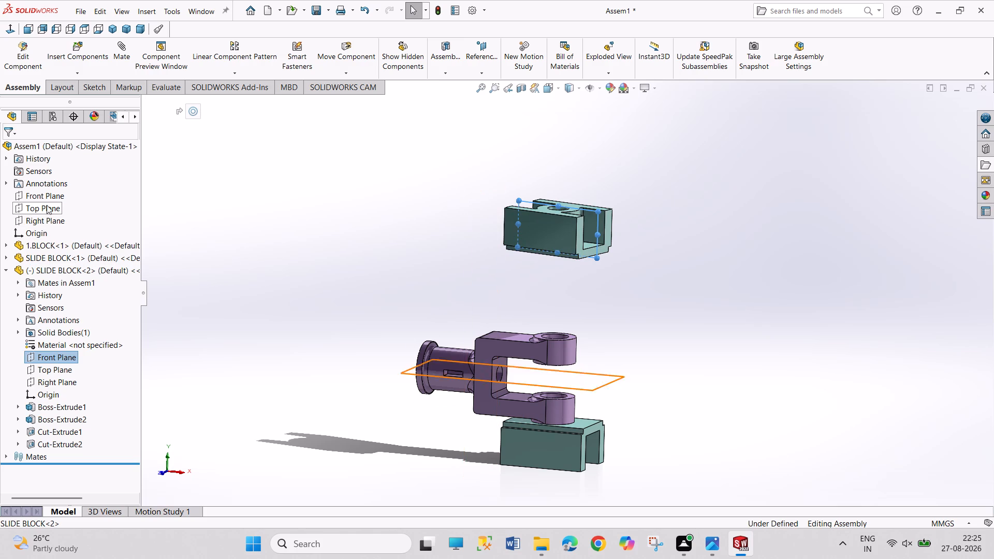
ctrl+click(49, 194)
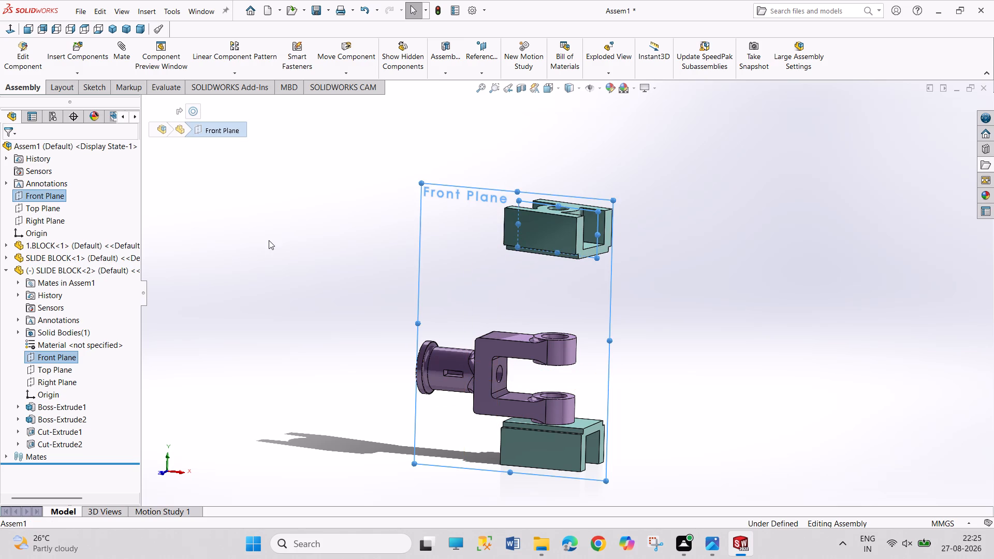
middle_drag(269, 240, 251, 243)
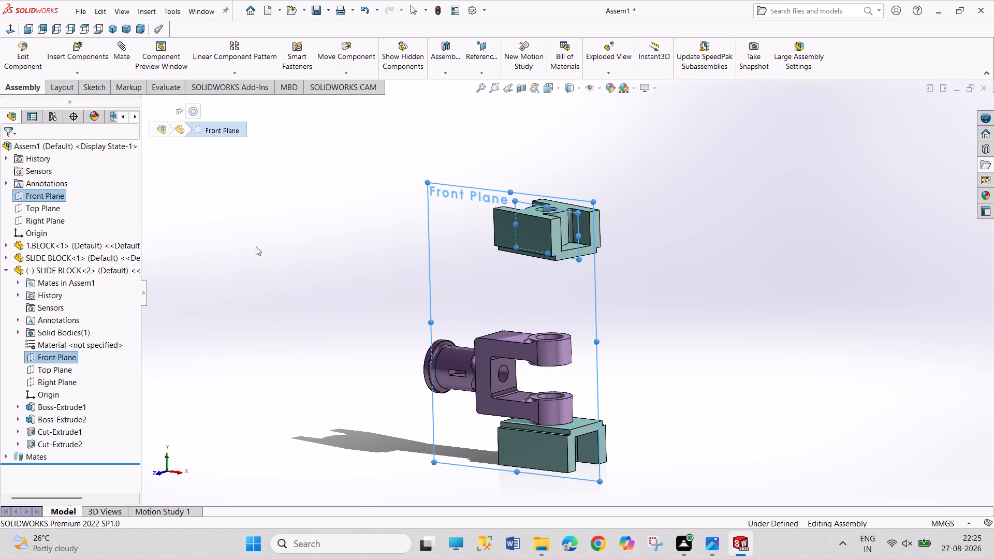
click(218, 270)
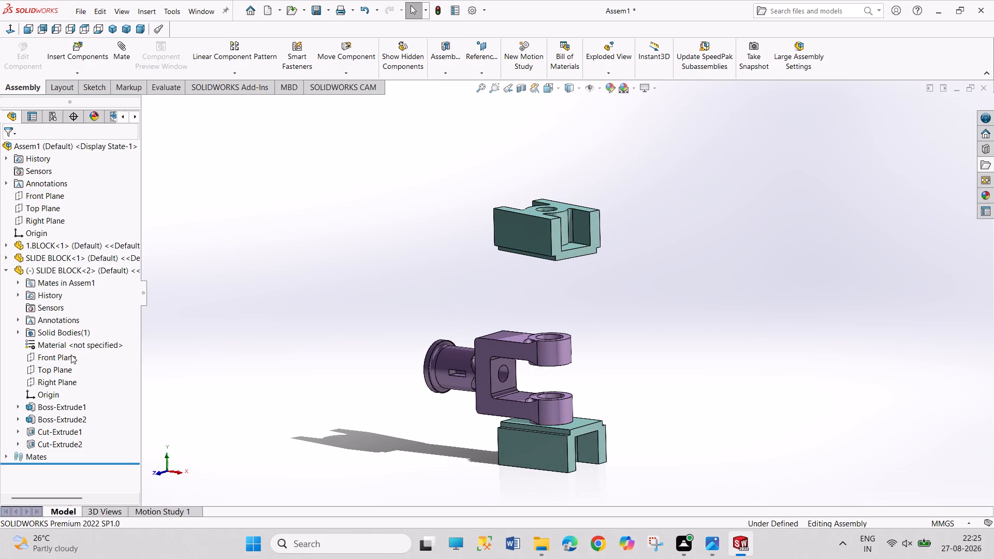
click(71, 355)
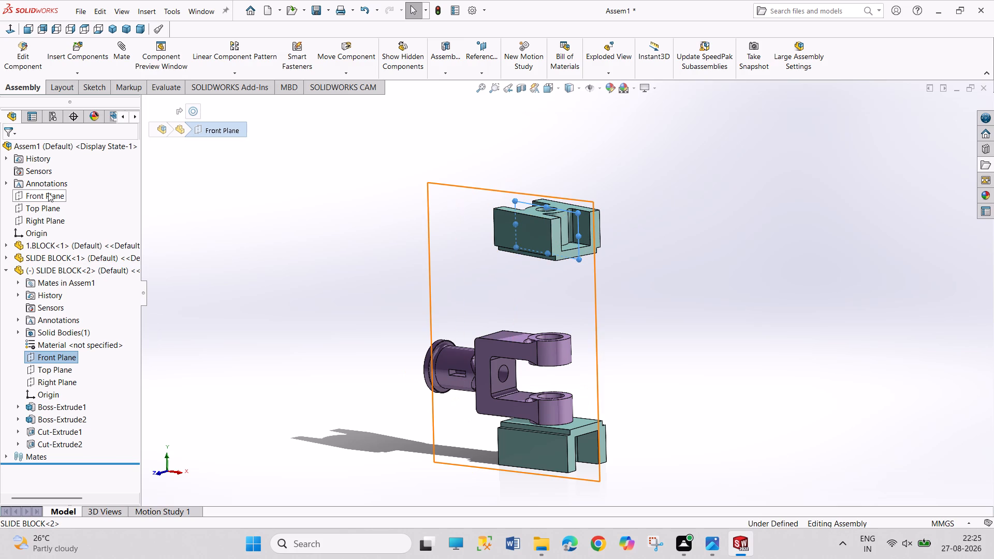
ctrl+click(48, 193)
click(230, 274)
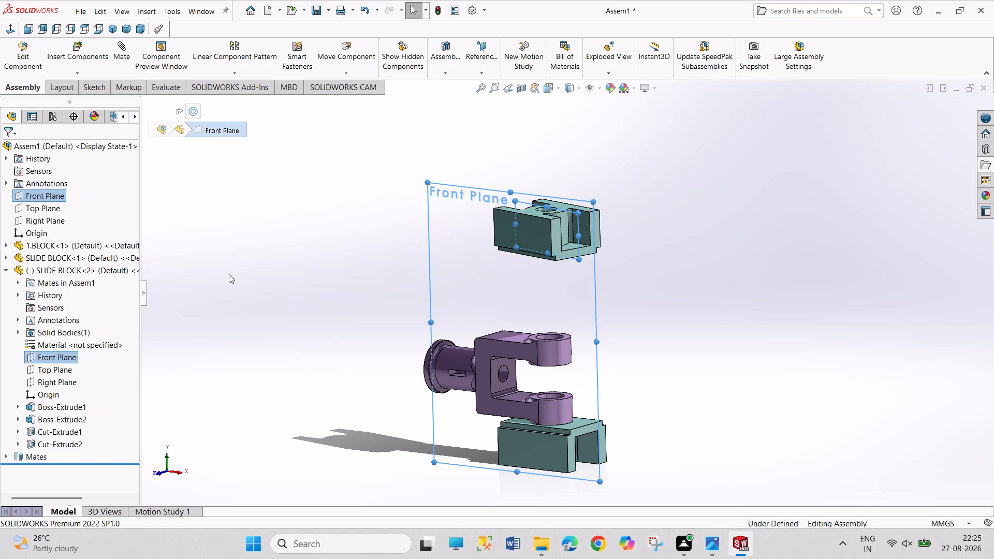
Add a 360-degree angle mate between the upper slide block's Front Plane and the assembly's Front Plane.
click(61, 355)
ctrl+click(53, 196)
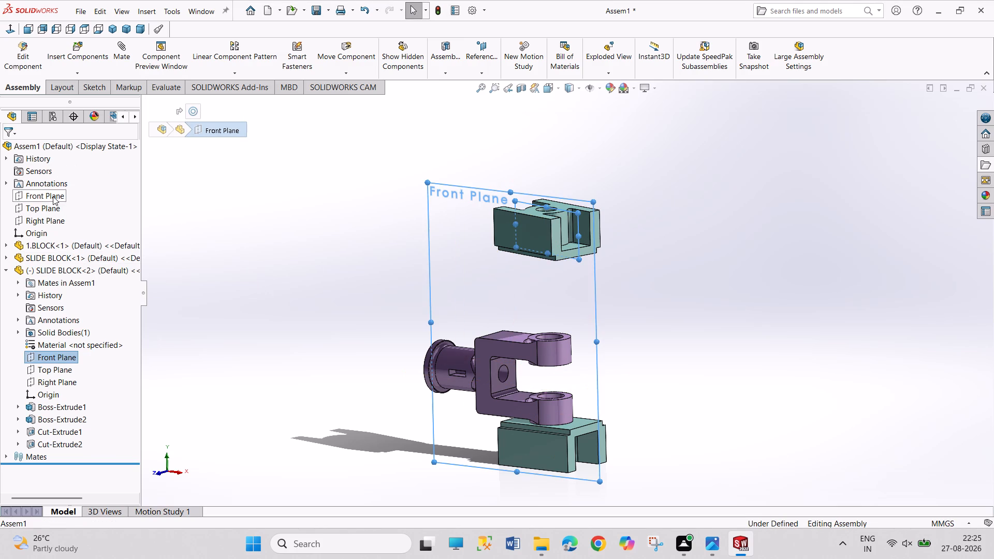
click(157, 204)
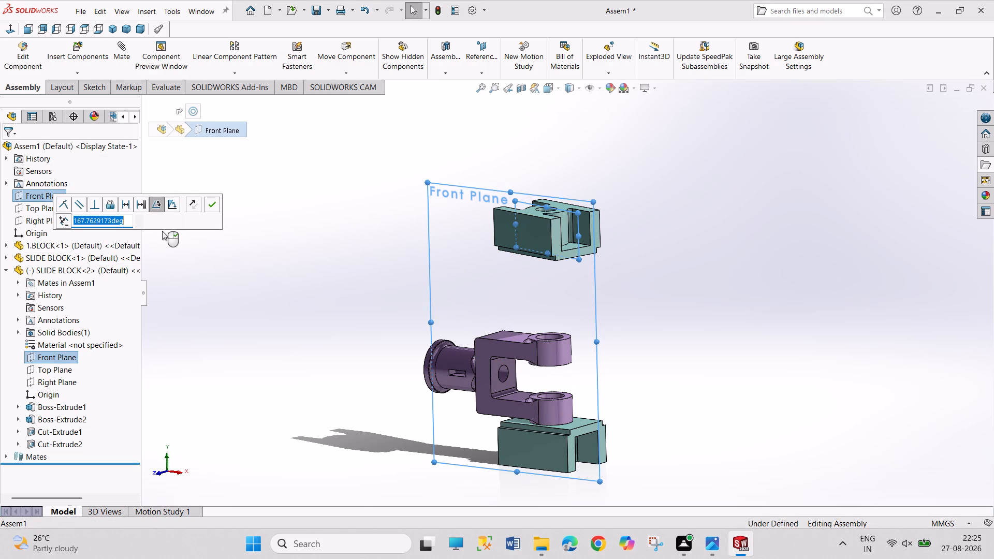
text(360)
key(Return)
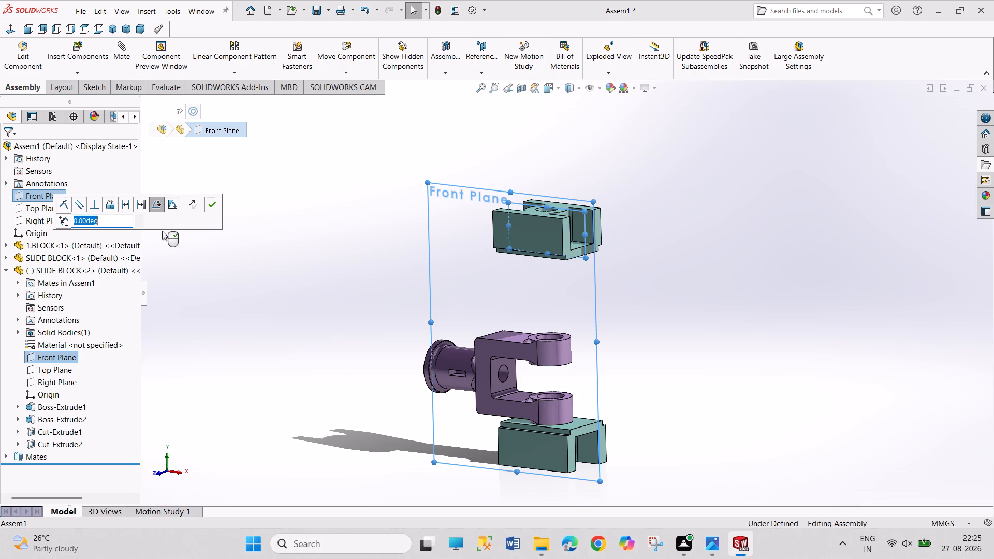
click(215, 202)
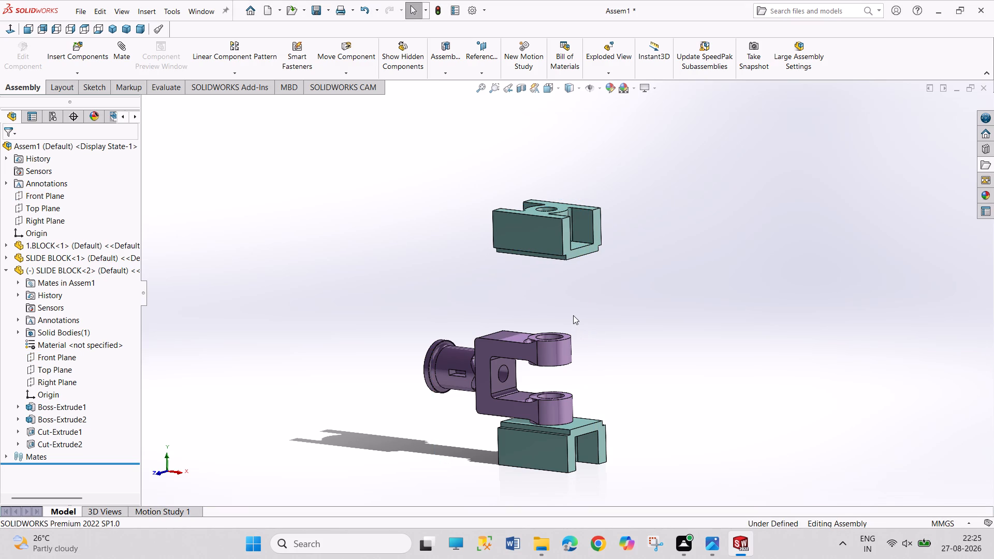
Mate the upper slide block's flat underside coincident with the top face of 1.BLOCK's upper boss.
middle_drag(573, 315, 554, 230)
click(563, 230)
middle_drag(434, 253, 496, 408)
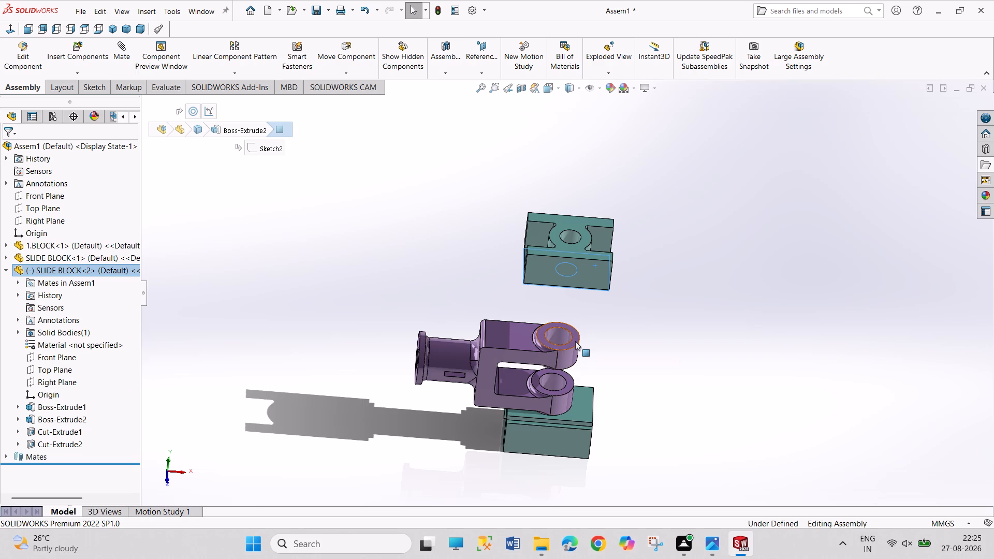
ctrl+click(575, 341)
click(604, 338)
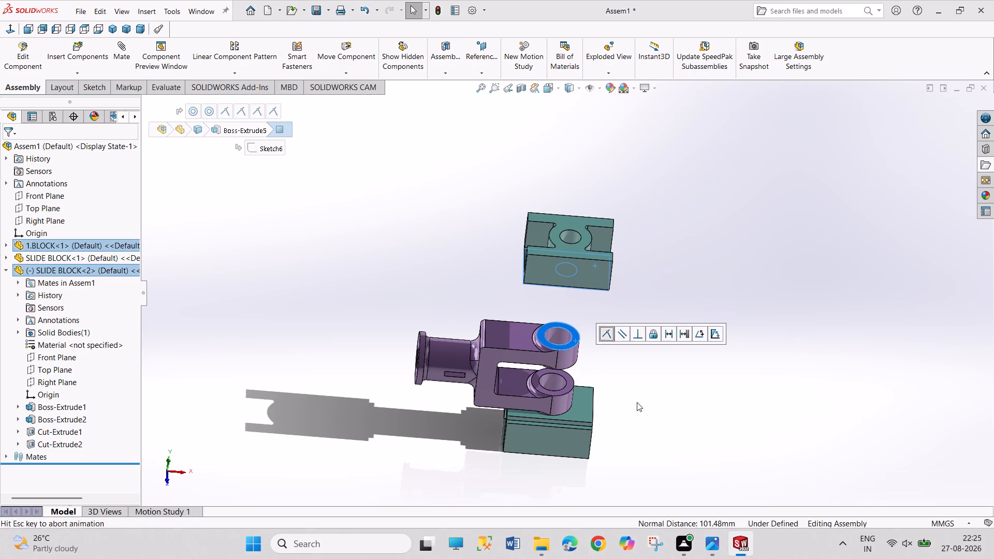
click(661, 439)
In isometric view, insert the GUDGEON PIN part into the assembly beside the block.
middle_drag(444, 481, 363, 381)
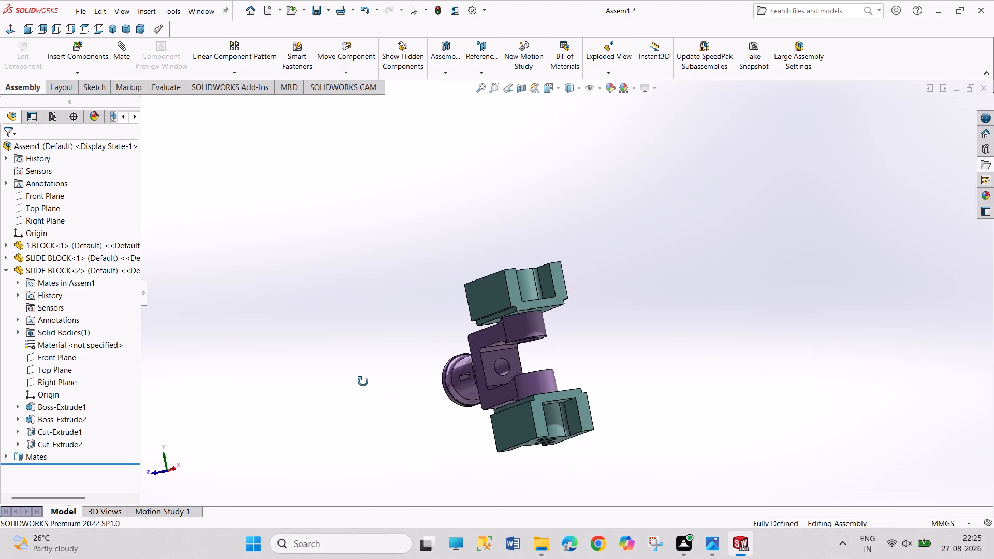
middle_drag(363, 381, 444, 450)
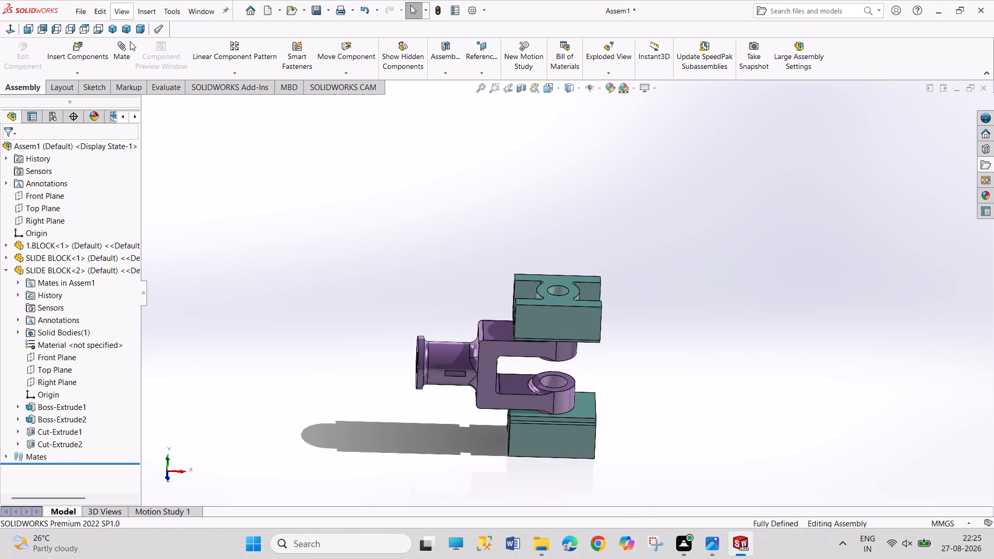
click(113, 31)
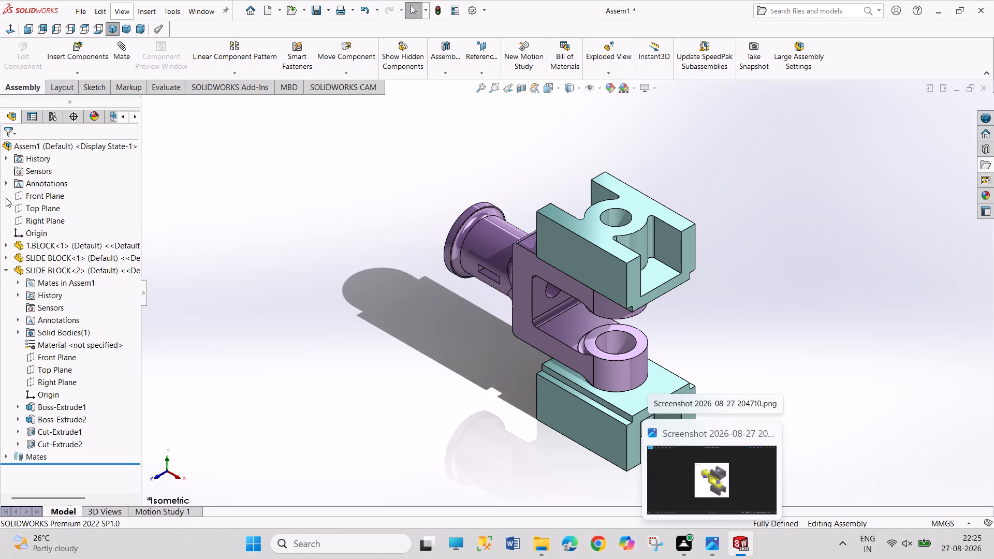
click(62, 64)
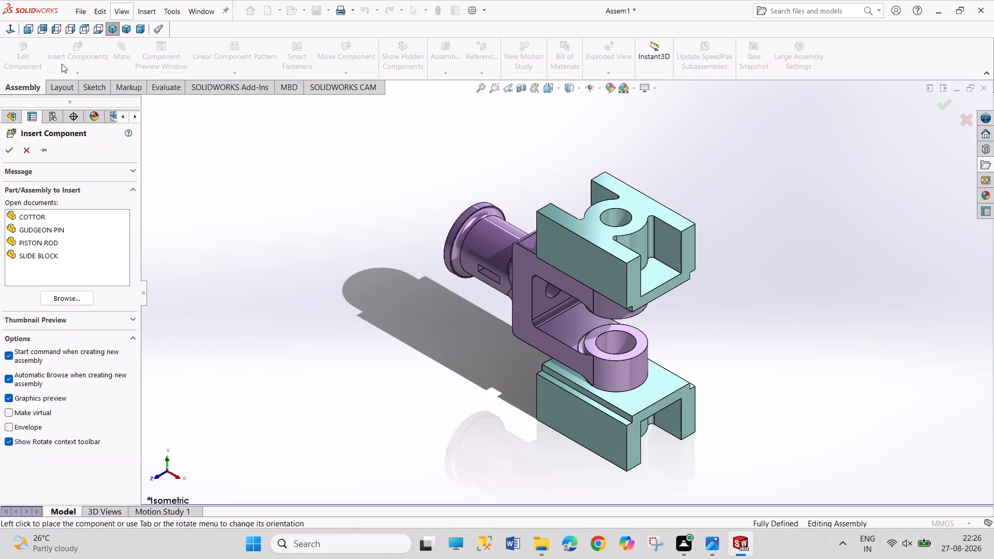
double_click(61, 229)
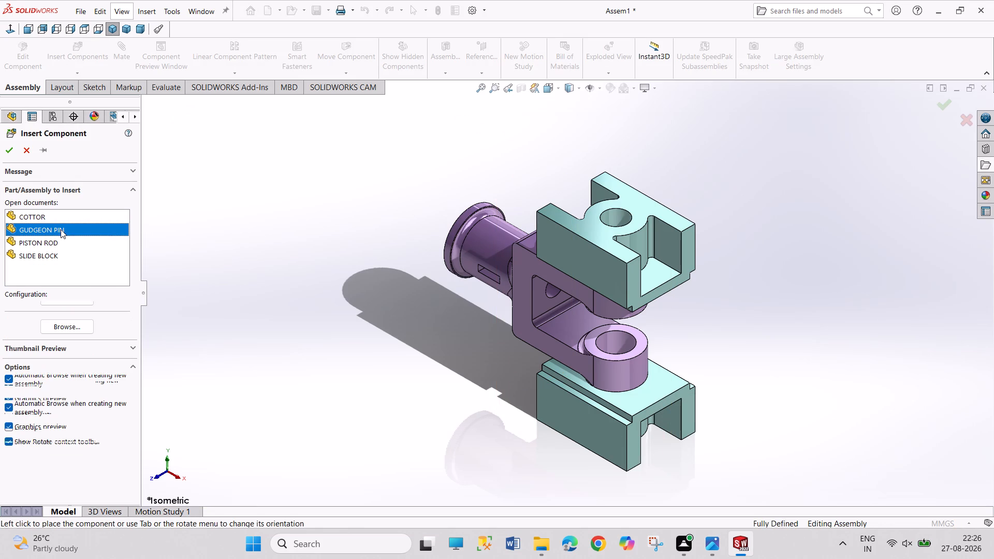
click(444, 258)
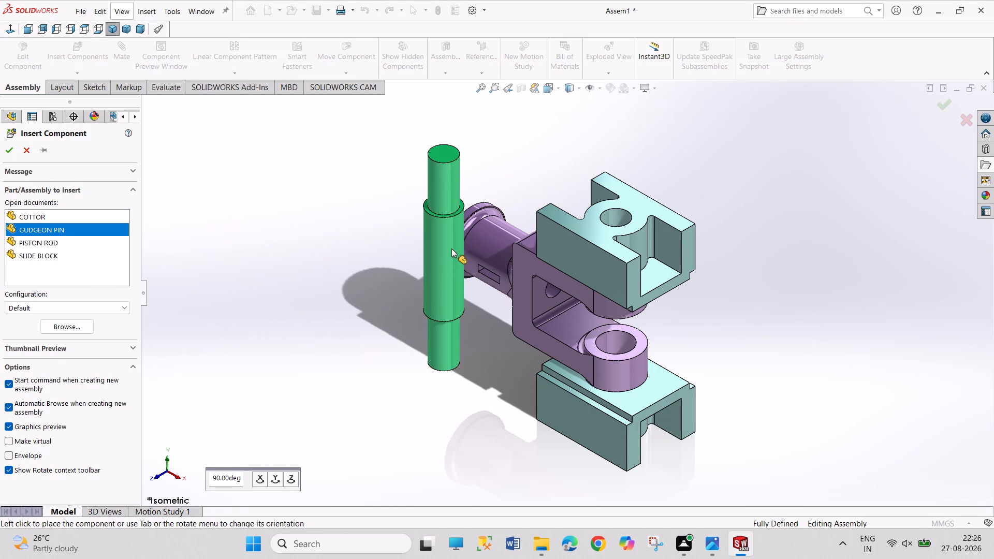
Mate the gudgeon pin's top circular edge coincident with the hole edge on top of the upper slide block.
click(460, 156)
ctrl+click(630, 222)
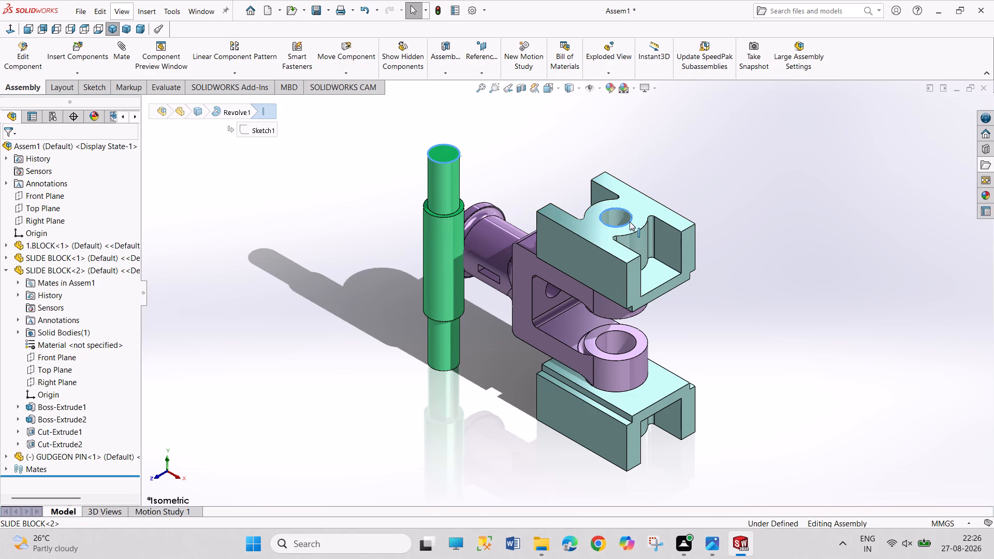
click(661, 215)
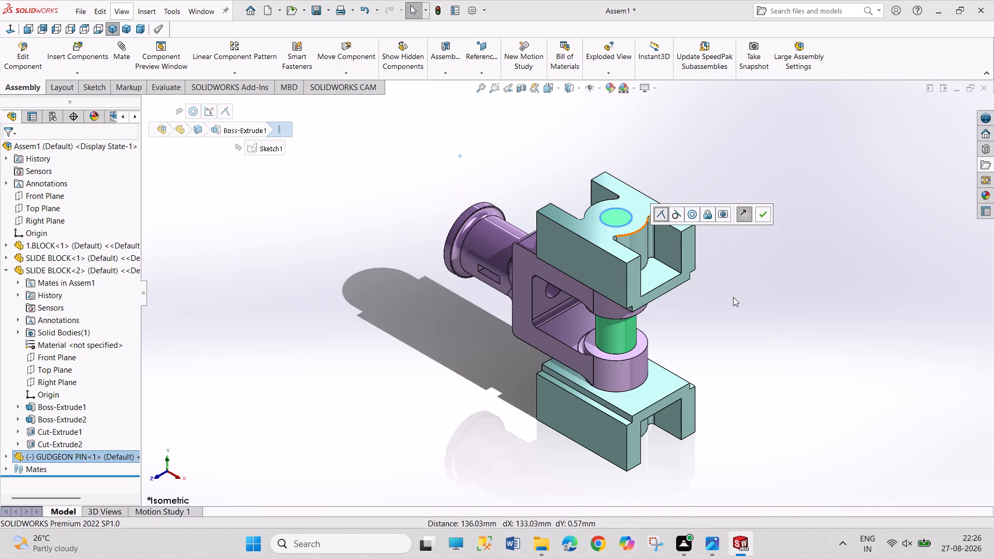
Add a 0-degree angle mate between the gudgeon pin's Front Plane and the assembly's Front Plane.
middle_drag(723, 338, 689, 193)
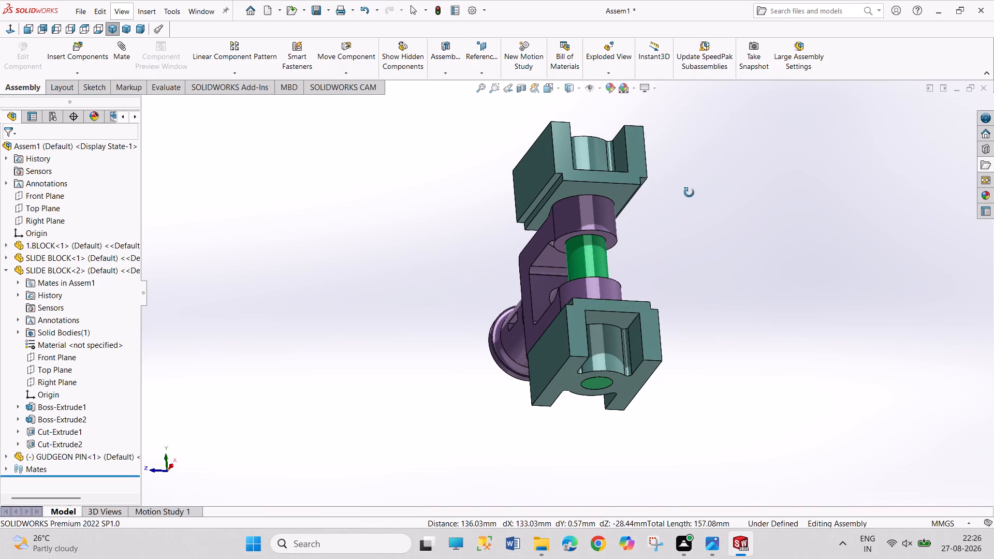
middle_drag(689, 193, 735, 327)
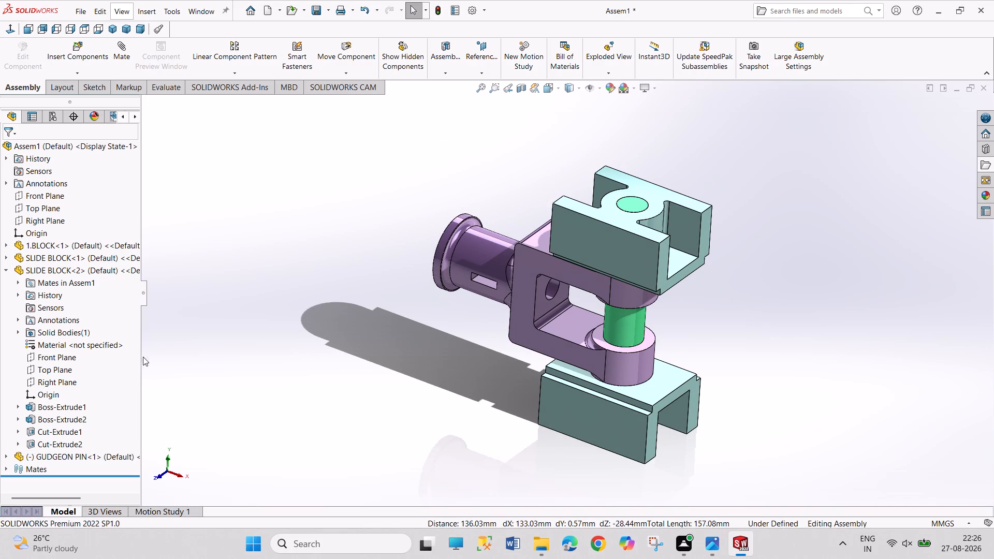
click(6, 268)
click(9, 282)
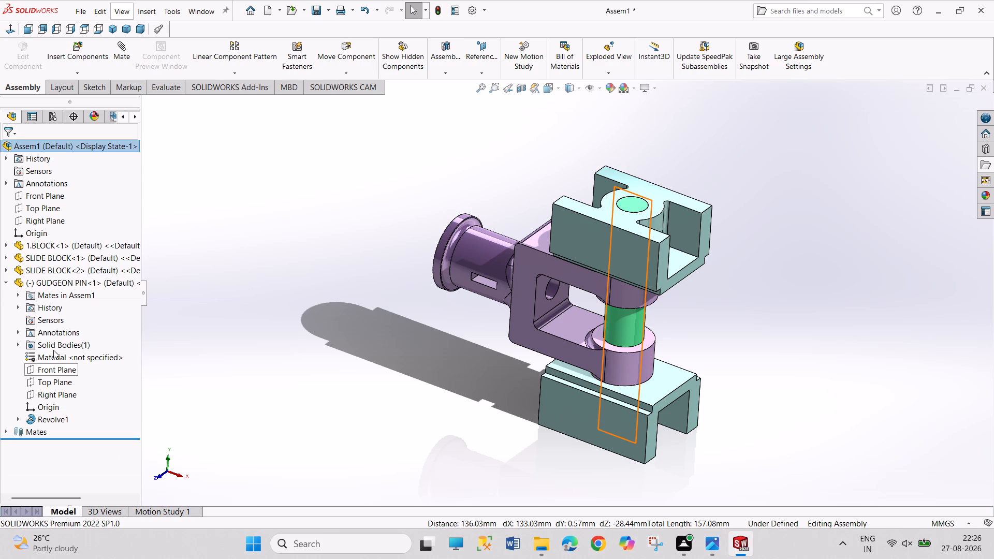
click(53, 196)
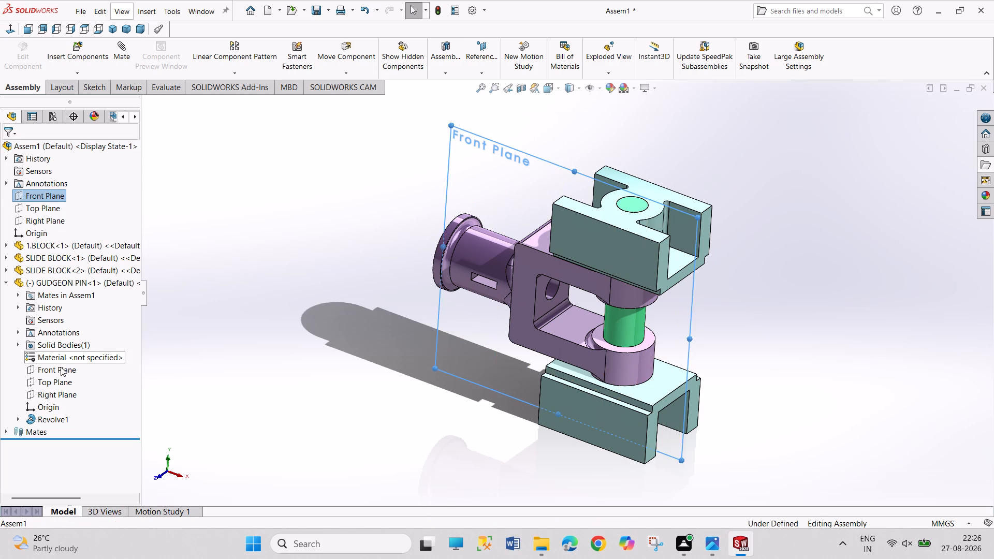
ctrl+click(61, 367)
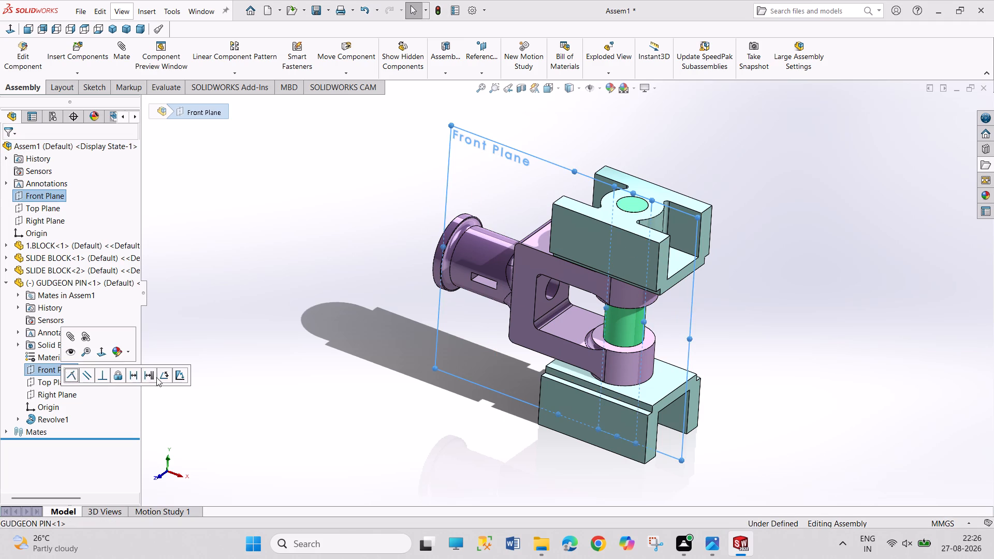
click(165, 370)
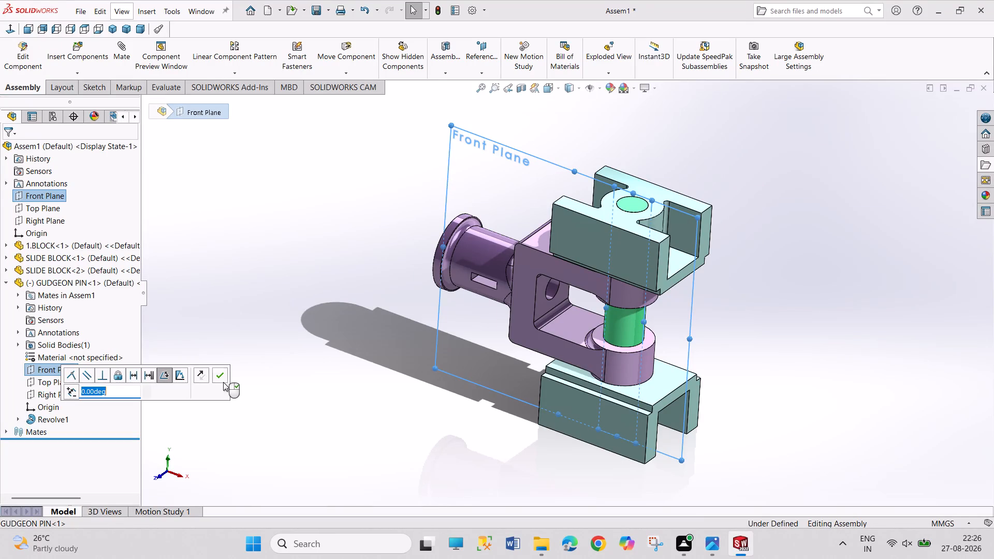
click(223, 371)
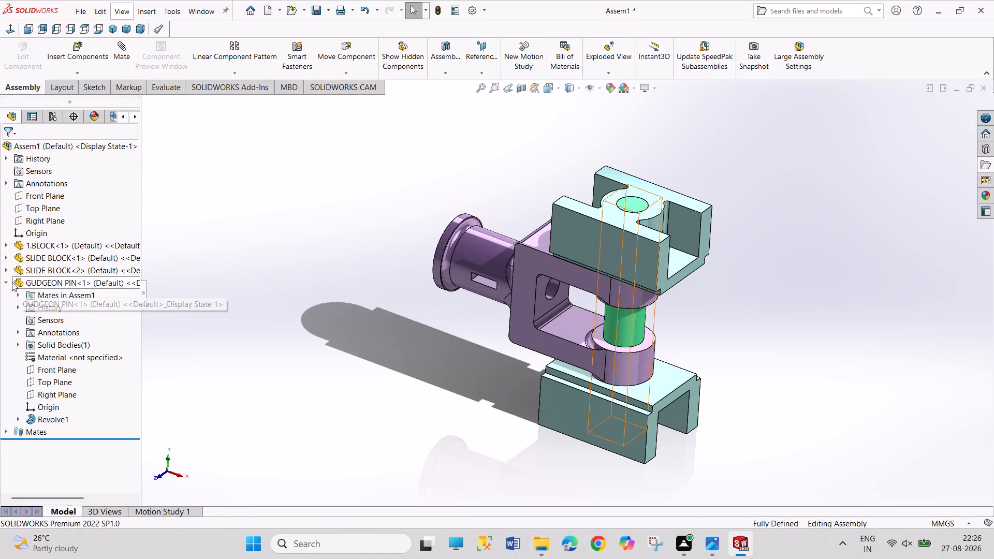
click(6, 284)
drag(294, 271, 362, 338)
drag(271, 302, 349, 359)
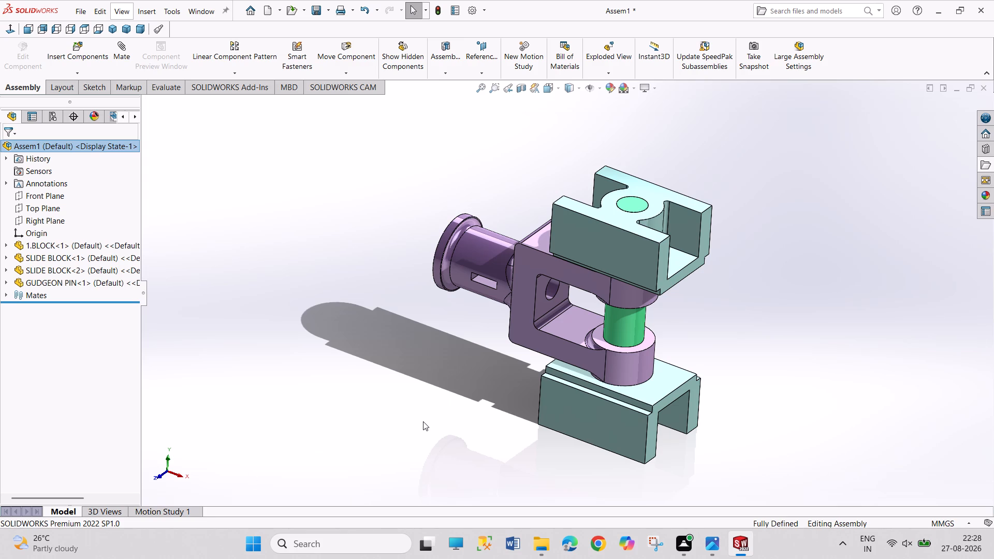
Insert the PISTON ROD part into the assembly beside the block's flanged end.
click(85, 51)
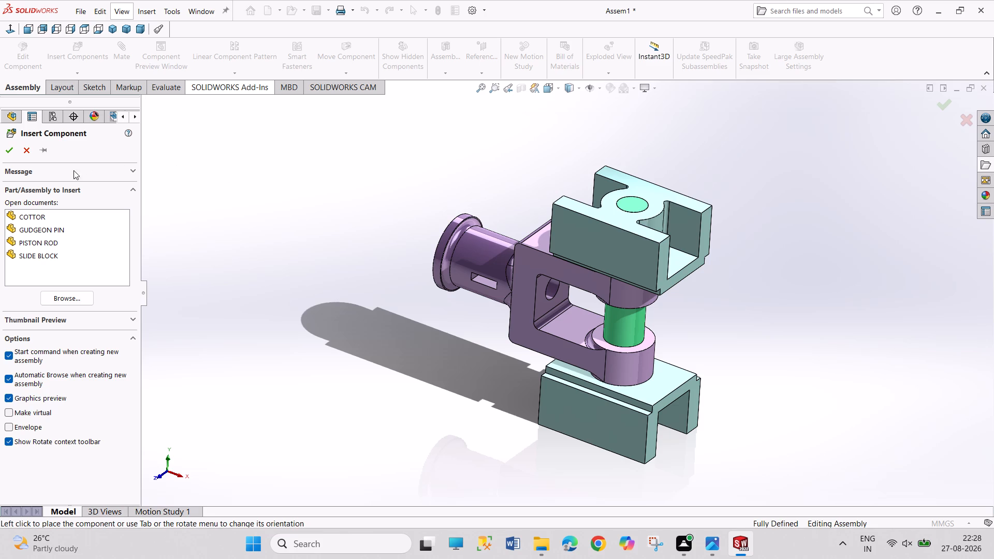
double_click(61, 230)
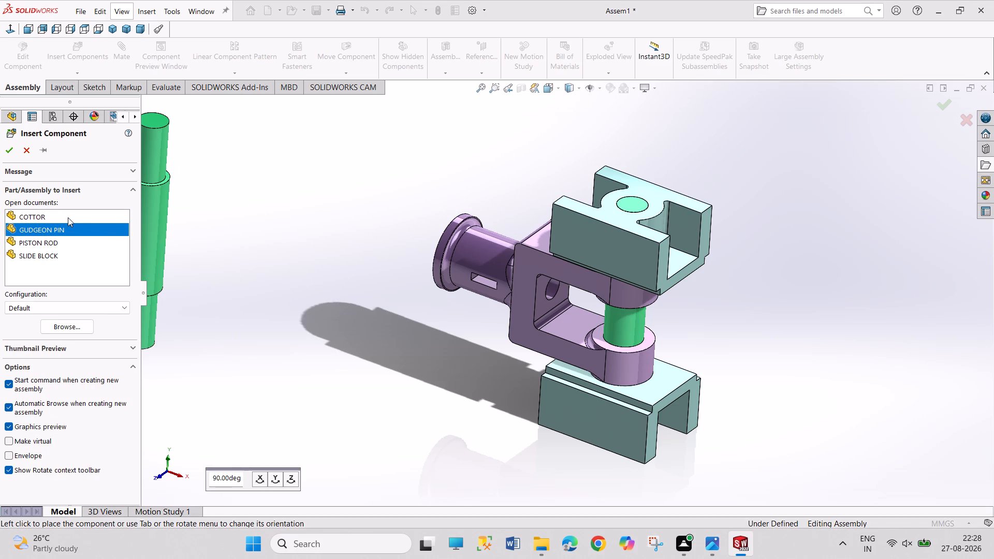
double_click(68, 217)
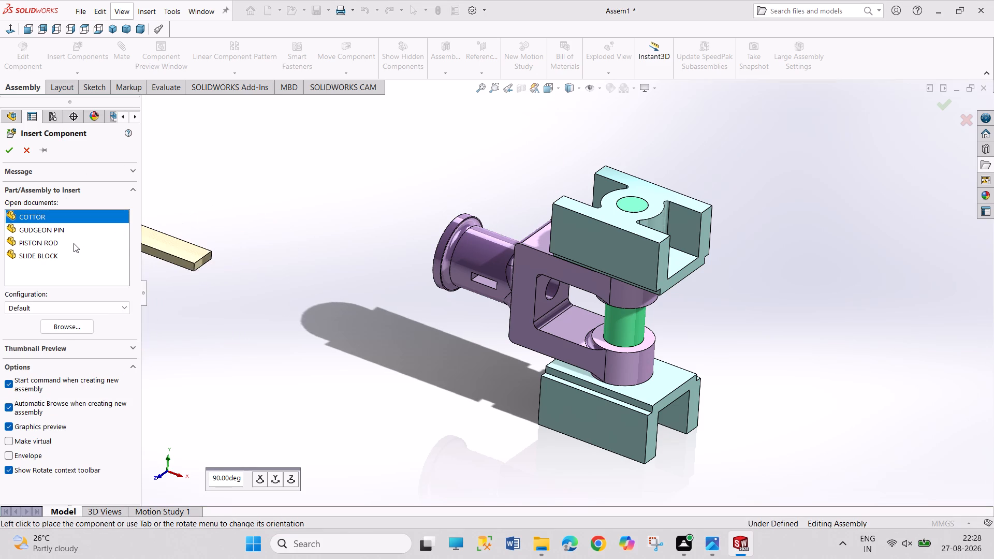
double_click(73, 243)
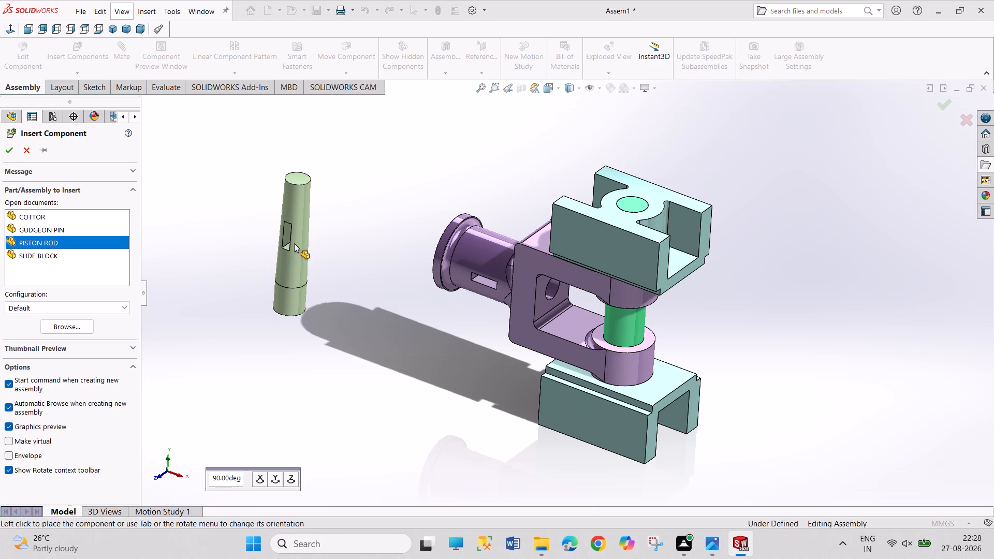
click(294, 243)
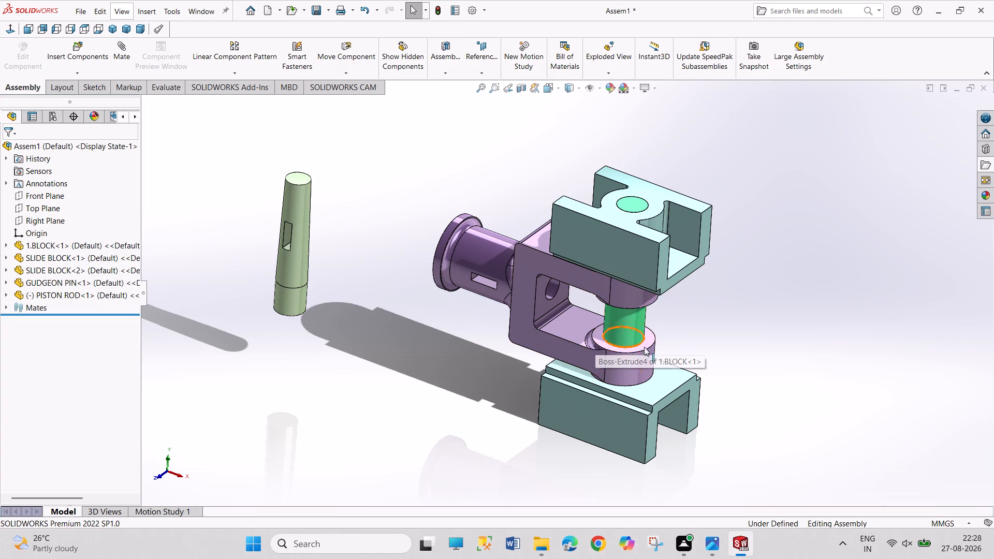
Mate the circular edge of the piston rod's tapered end concentric with the bore edge in the block's flanged end.
middle_drag(394, 295, 455, 380)
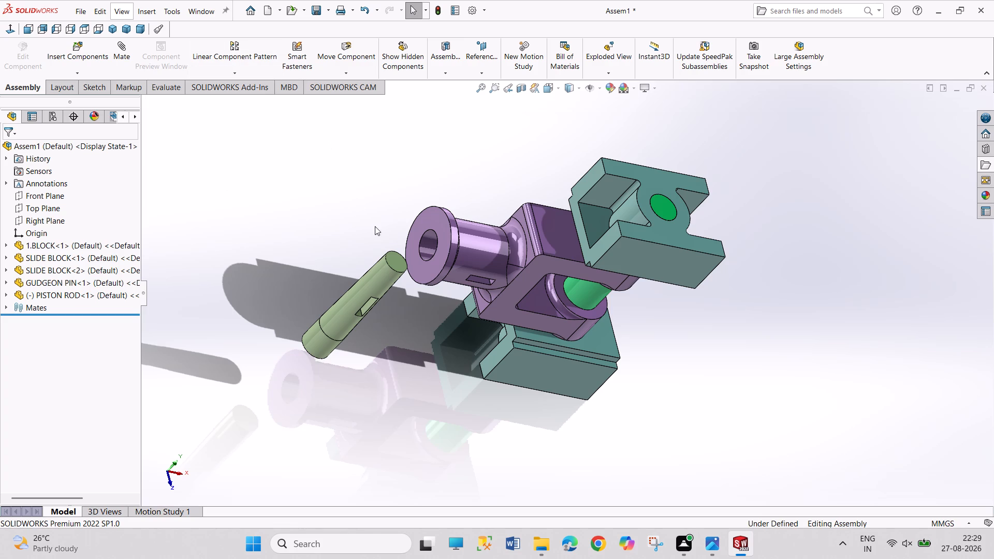
click(402, 272)
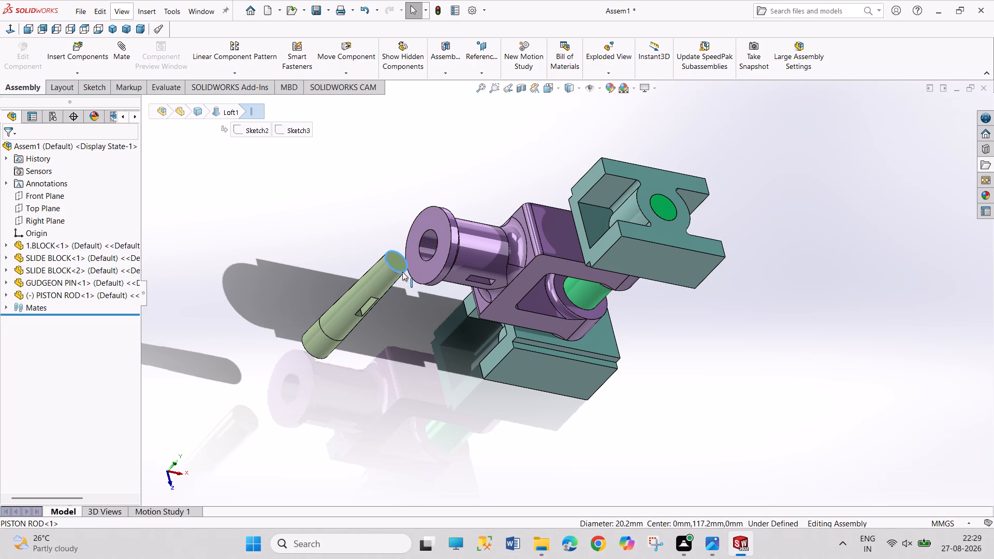
ctrl+click(431, 257)
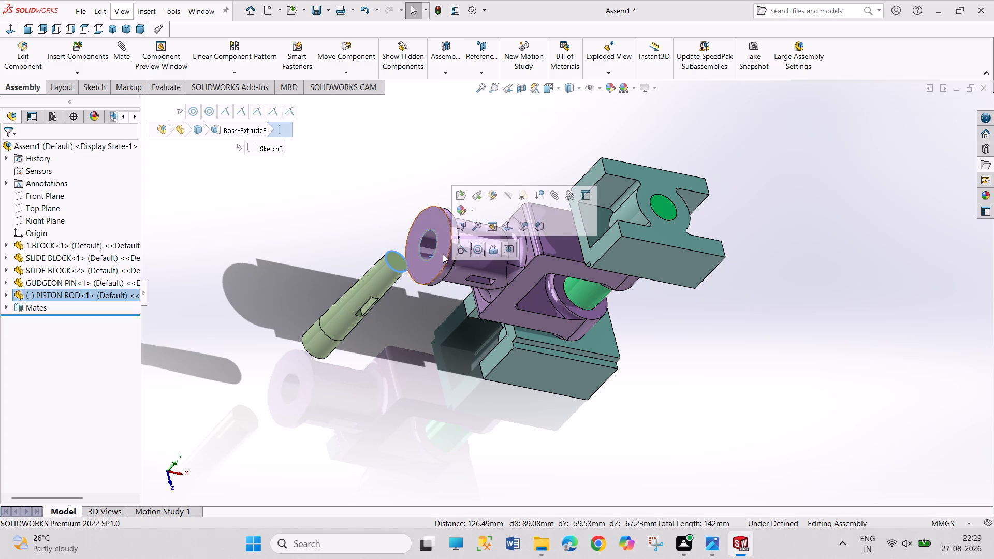
click(473, 250)
click(673, 343)
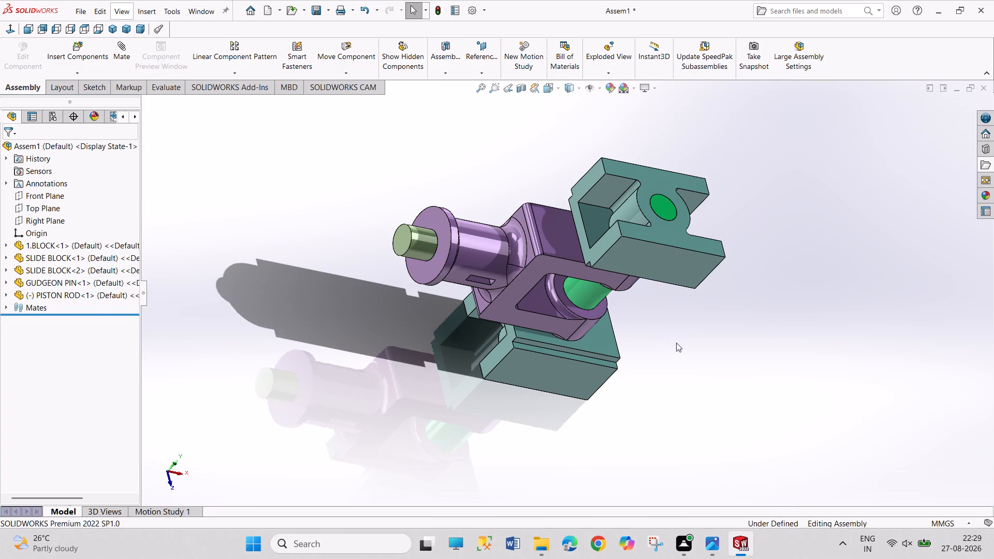
Mate the piston rod's outer end face coincident with the flange face of 1.BLOCK.
middle_drag(676, 343, 671, 340)
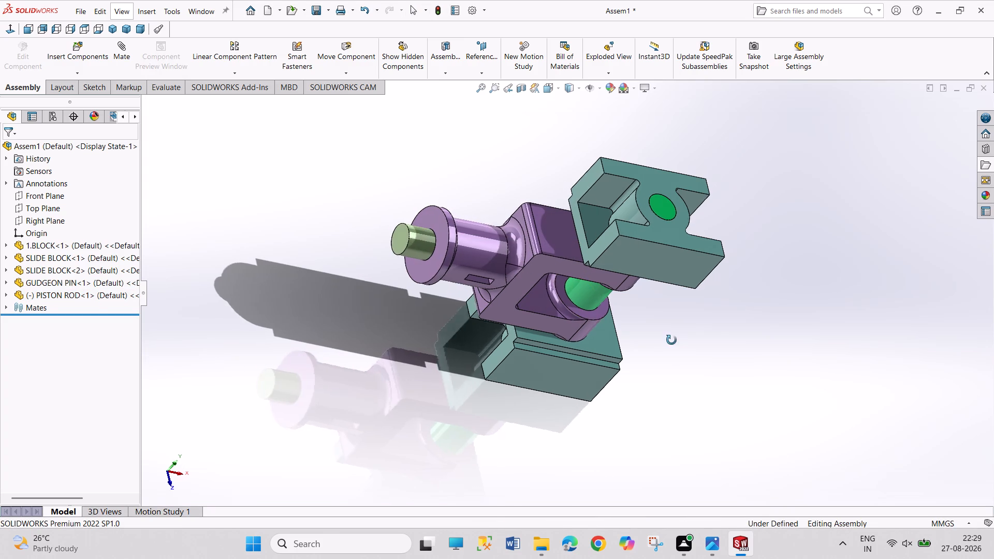
middle_drag(671, 340, 675, 239)
scroll(478, 192, down, 1)
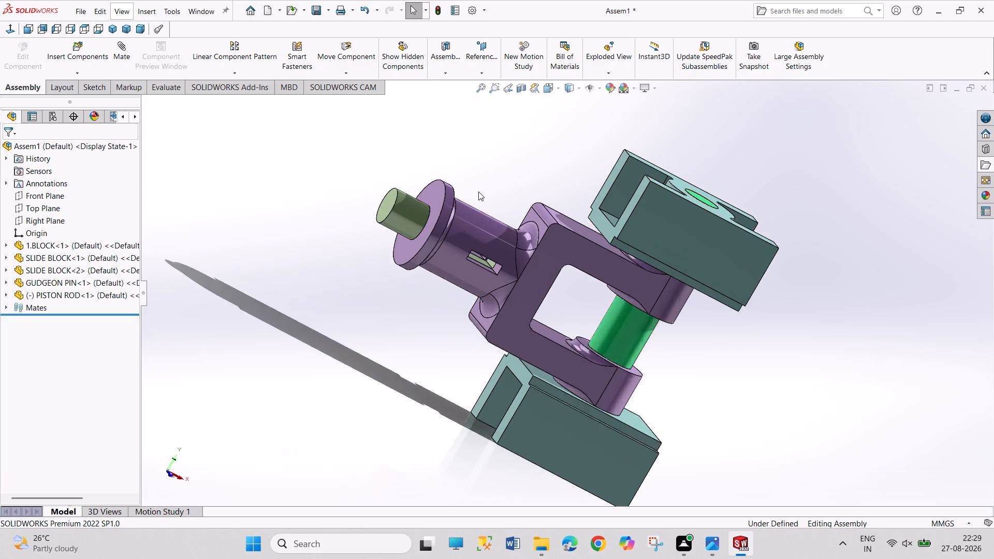
scroll(478, 192, down, 2)
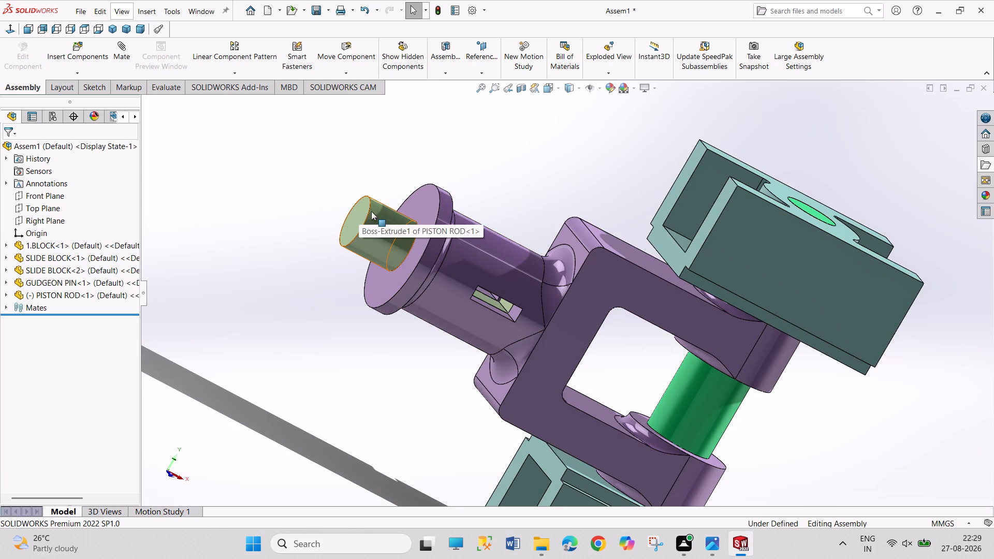
click(363, 211)
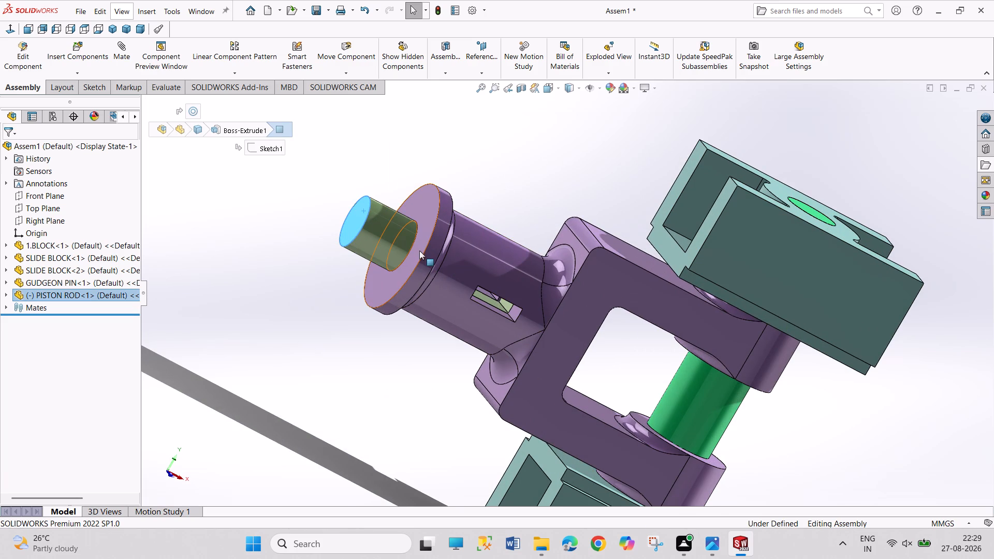
ctrl+click(419, 251)
click(444, 245)
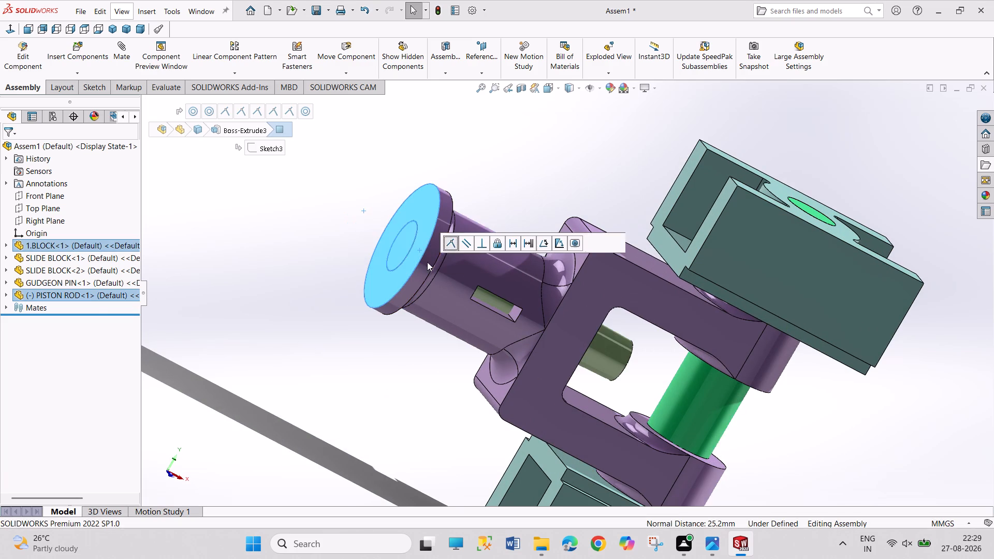
click(392, 333)
Examine from several angles how the piston rod sits in the block's bore and how the cotter slots line up.
middle_drag(425, 358, 422, 291)
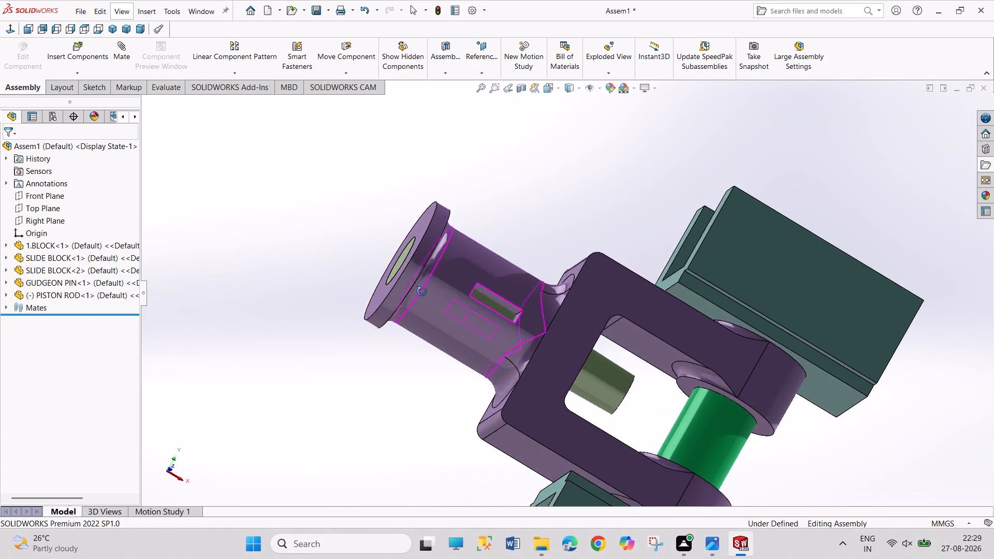
middle_drag(422, 291, 461, 287)
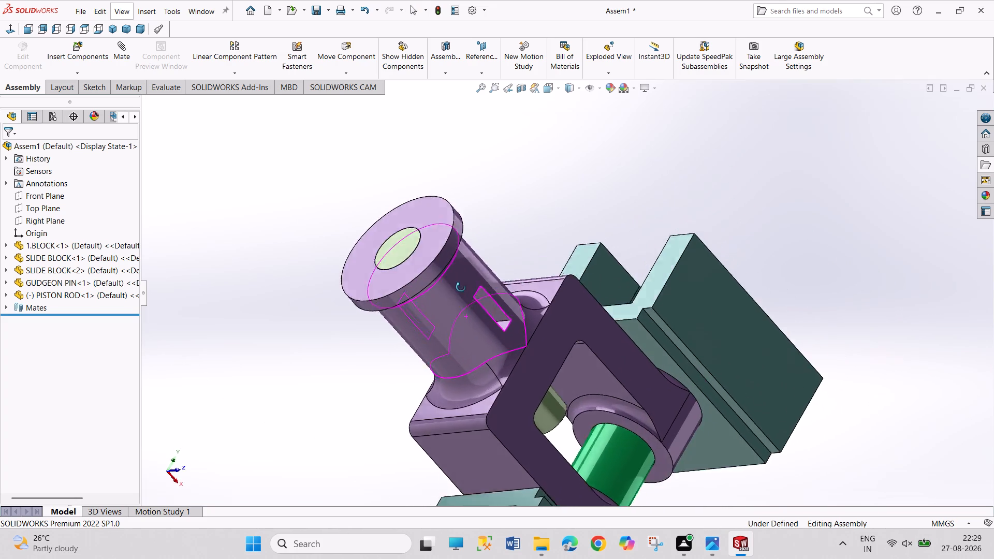
middle_drag(461, 287, 461, 281)
middle_drag(461, 276, 400, 373)
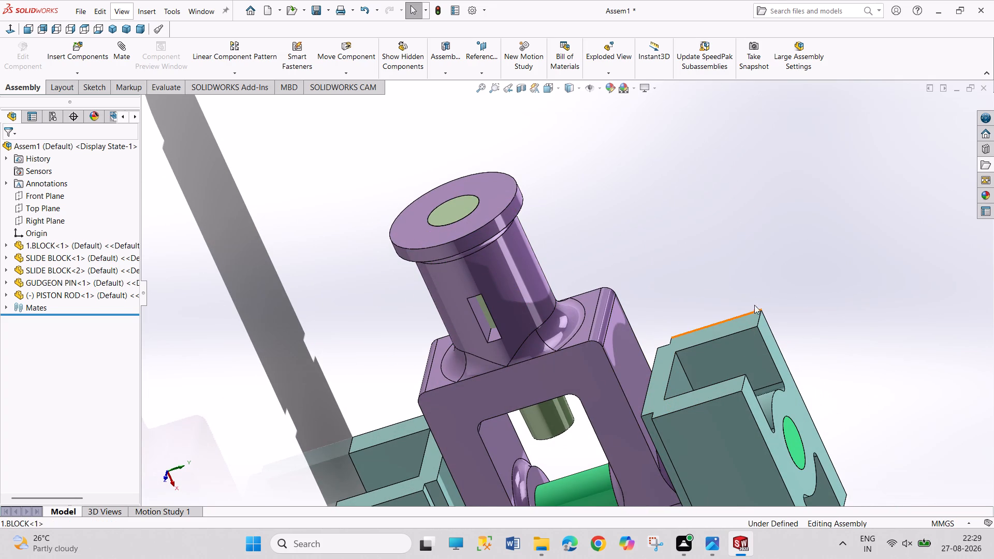
click(116, 27)
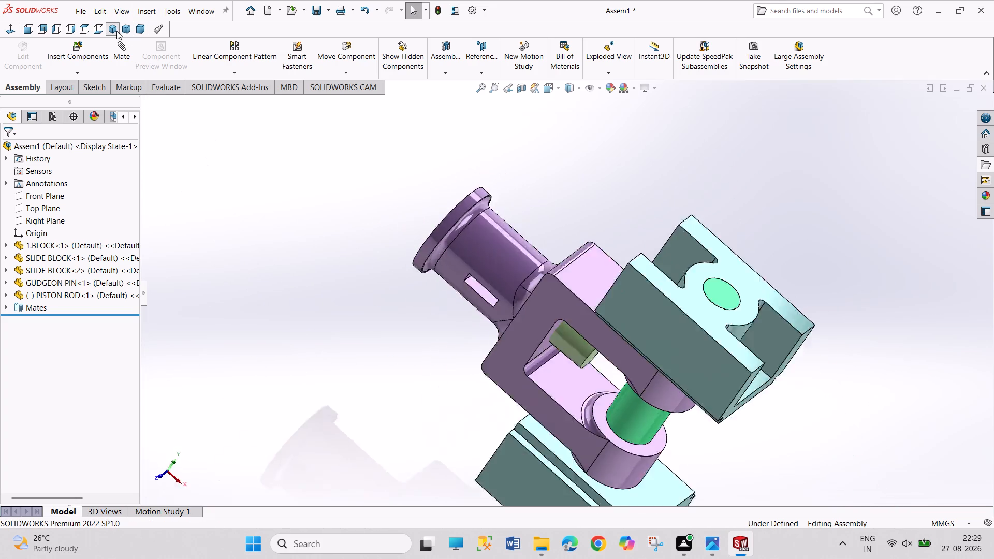
middle_drag(380, 314, 448, 239)
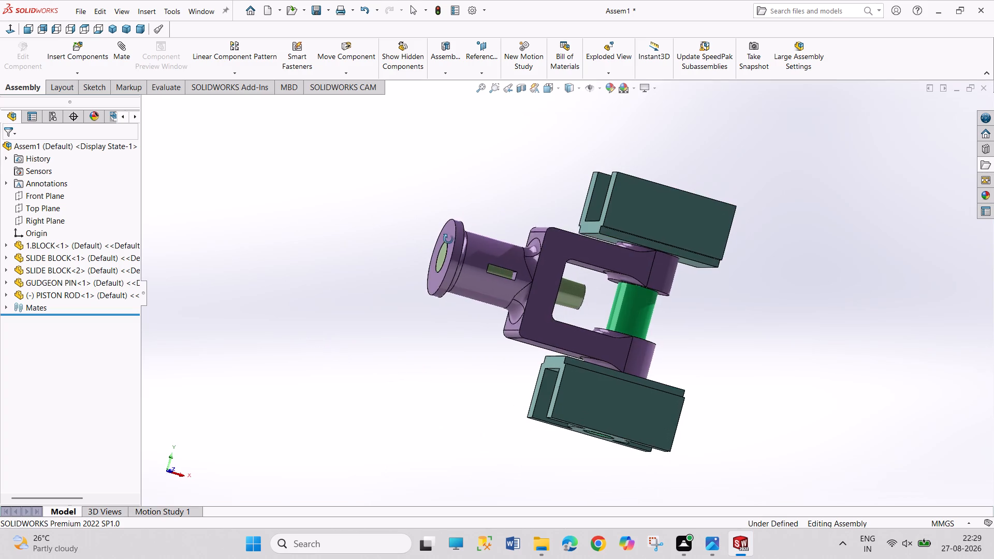
middle_drag(448, 239, 447, 260)
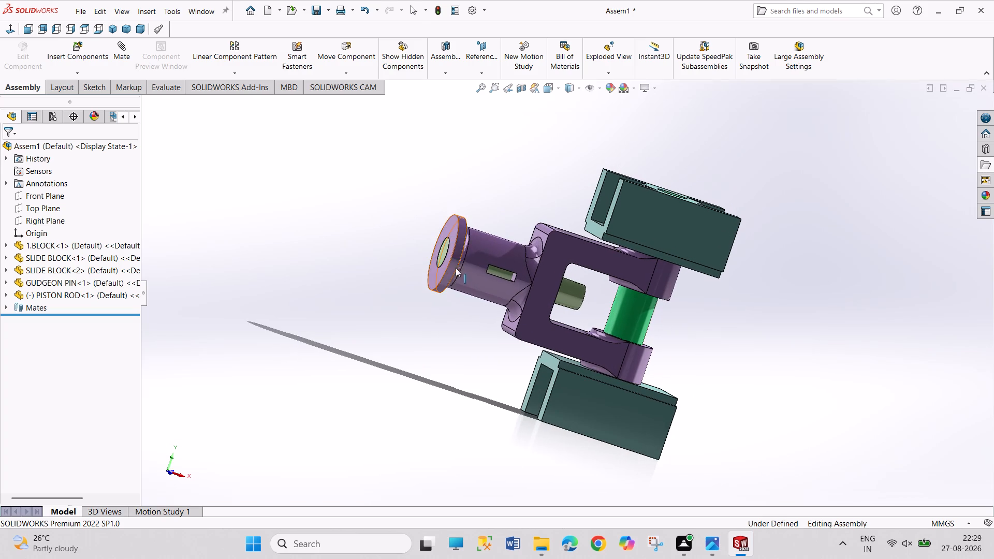
middle_drag(473, 331, 497, 310)
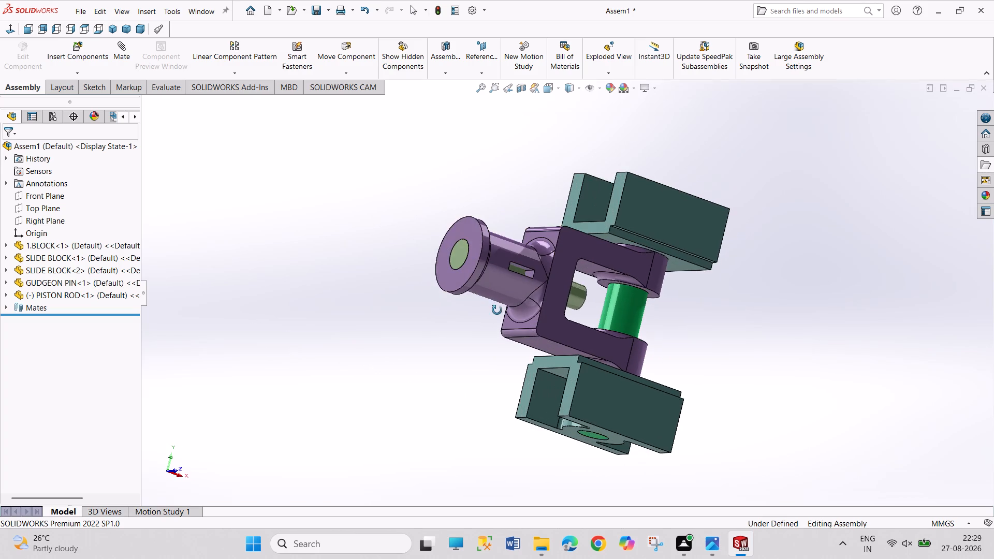
middle_drag(497, 310, 459, 357)
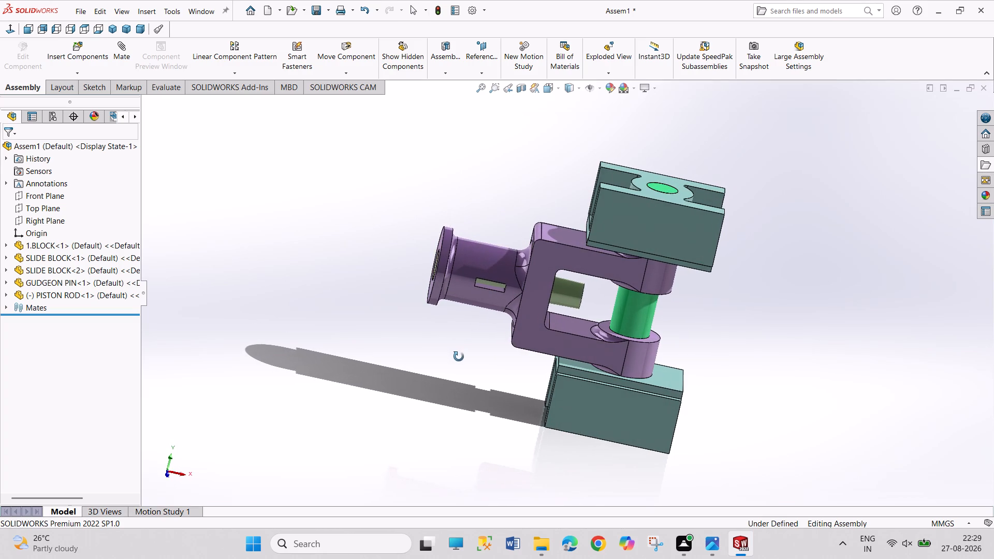
middle_drag(459, 357, 459, 357)
middle_drag(485, 339, 508, 320)
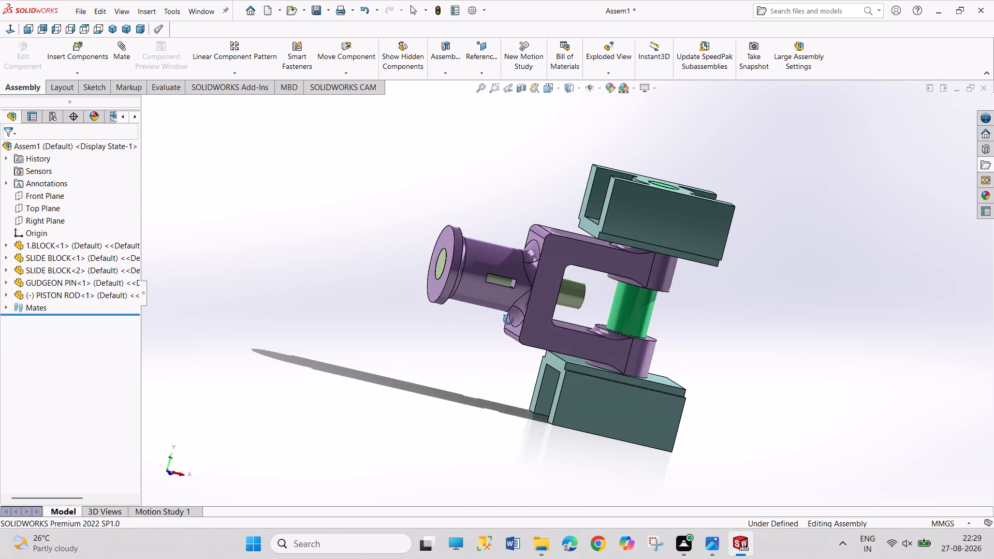
middle_drag(508, 320, 516, 321)
Try turning the piston rod about its axis inside the block's bore.
drag(581, 300, 579, 298)
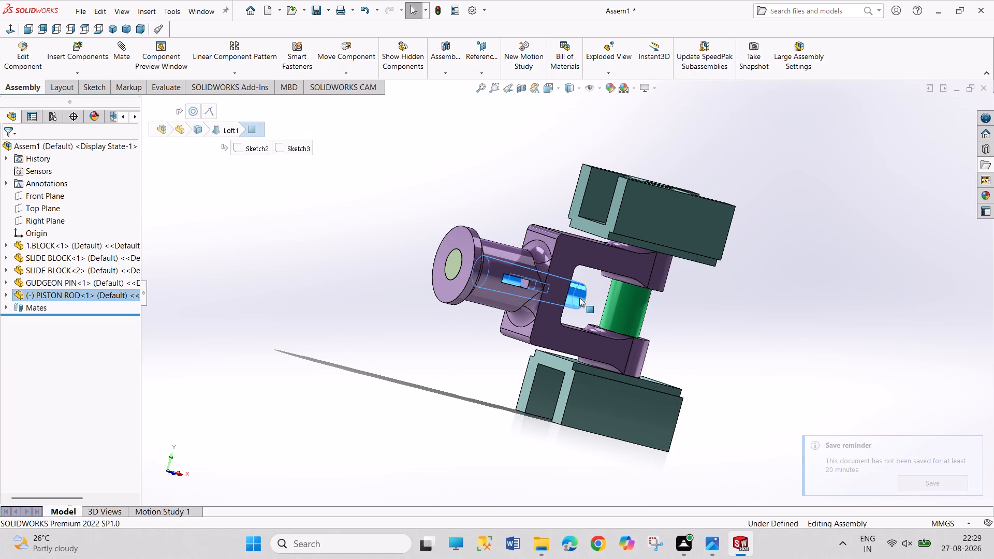
drag(579, 298, 582, 254)
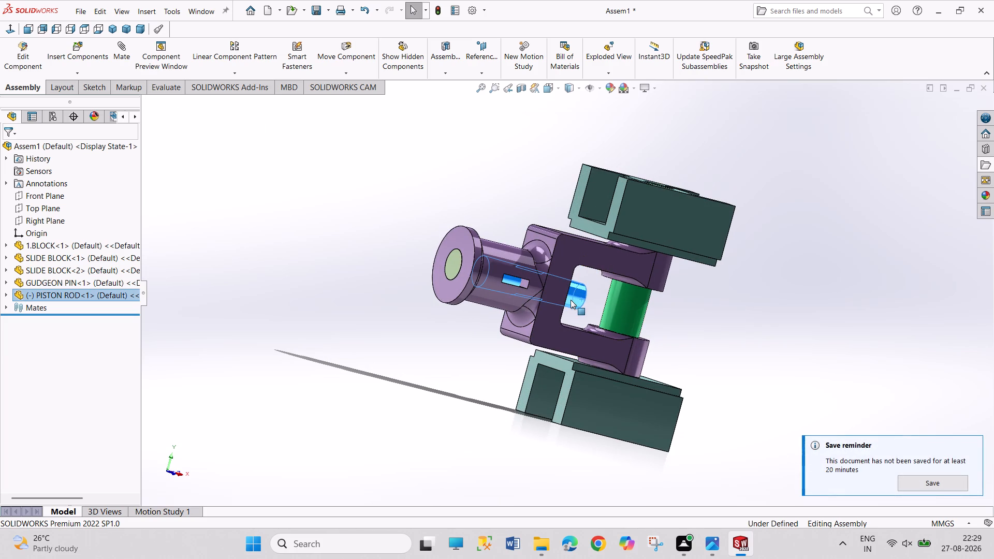
drag(571, 300, 572, 286)
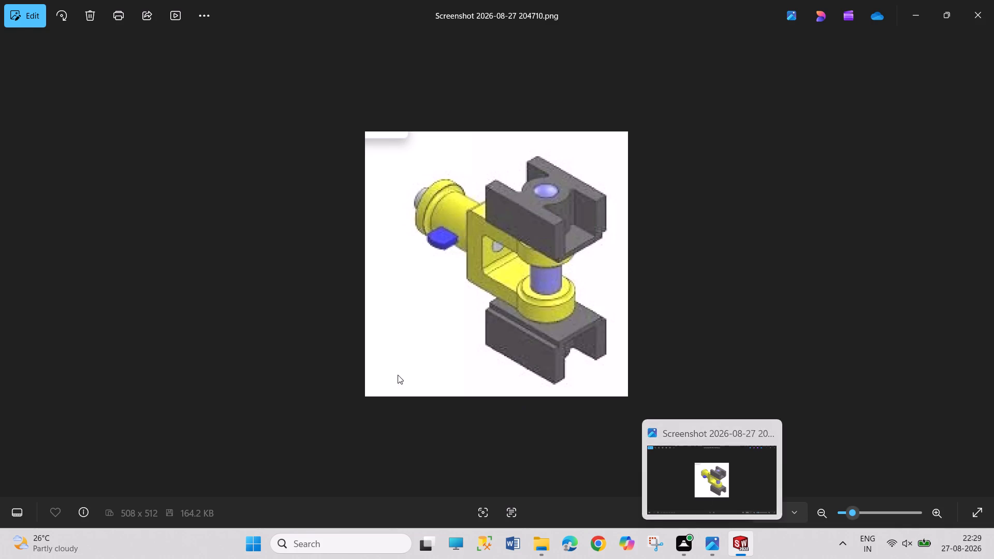
Undo the latest piston rod changes, including the coincident mate between its outer end face and the block's flange face.
key(ctrl+z)
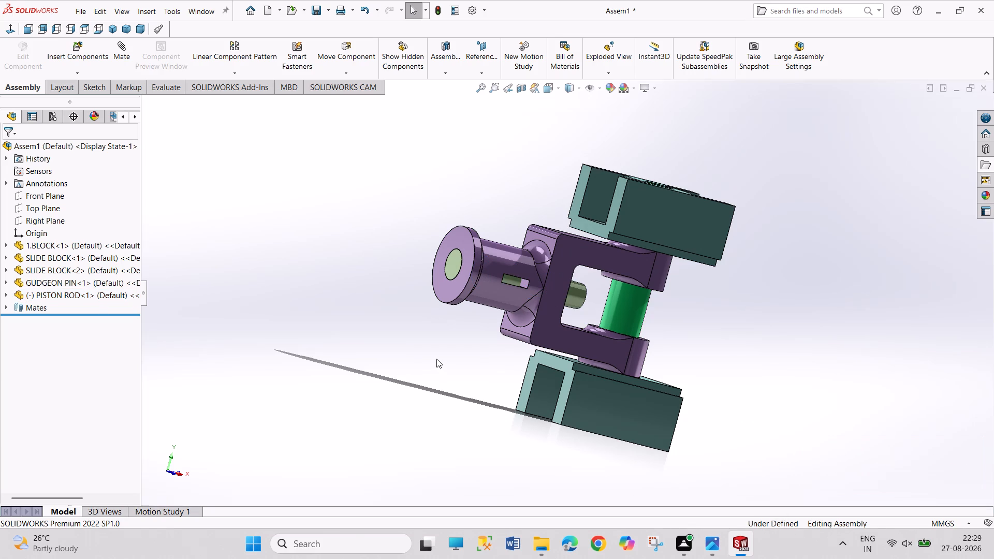
key(ctrl+z)
key(ctrl+z)
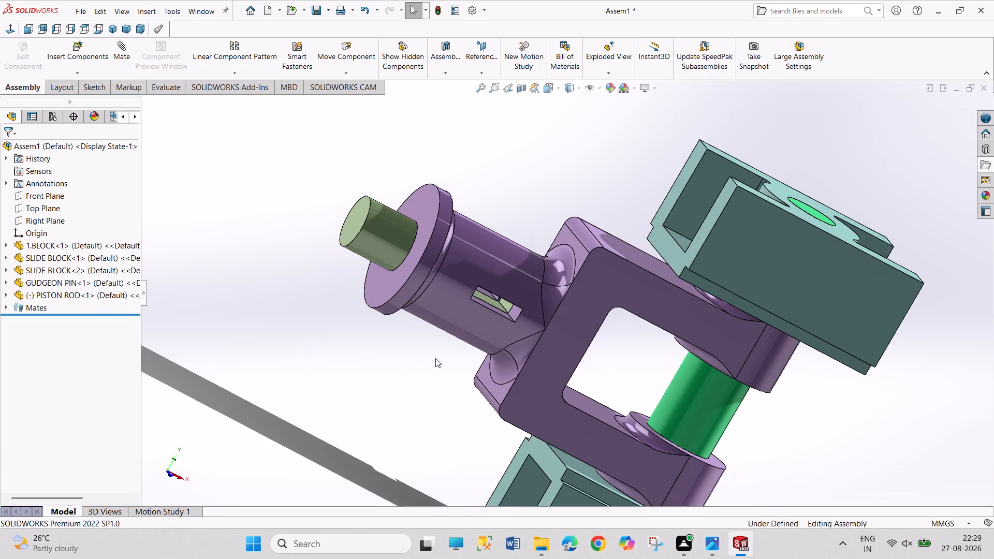
Add a 0° angle mate between the piston rod's Front Plane and the assembly's Front Plane.
middle_drag(442, 350, 441, 298)
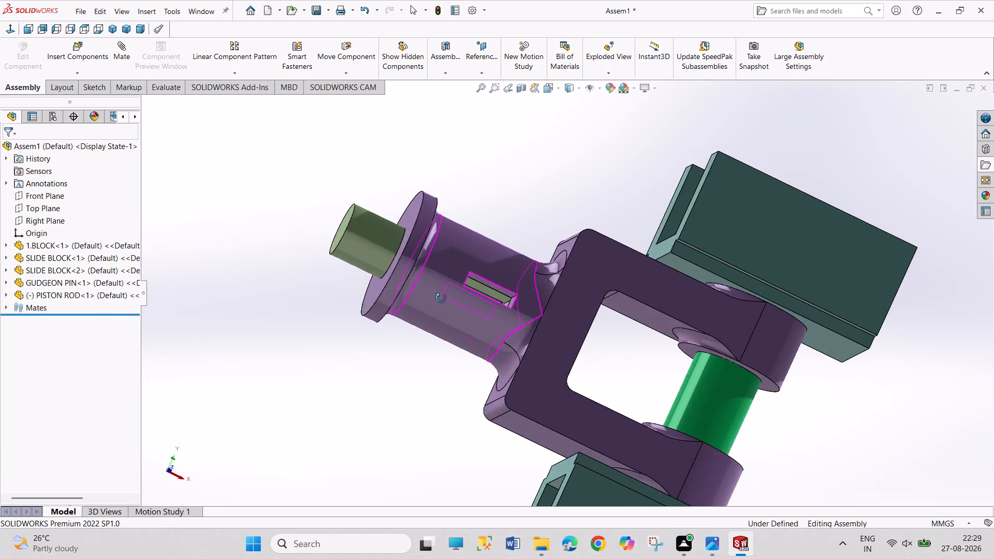
middle_drag(441, 298, 406, 311)
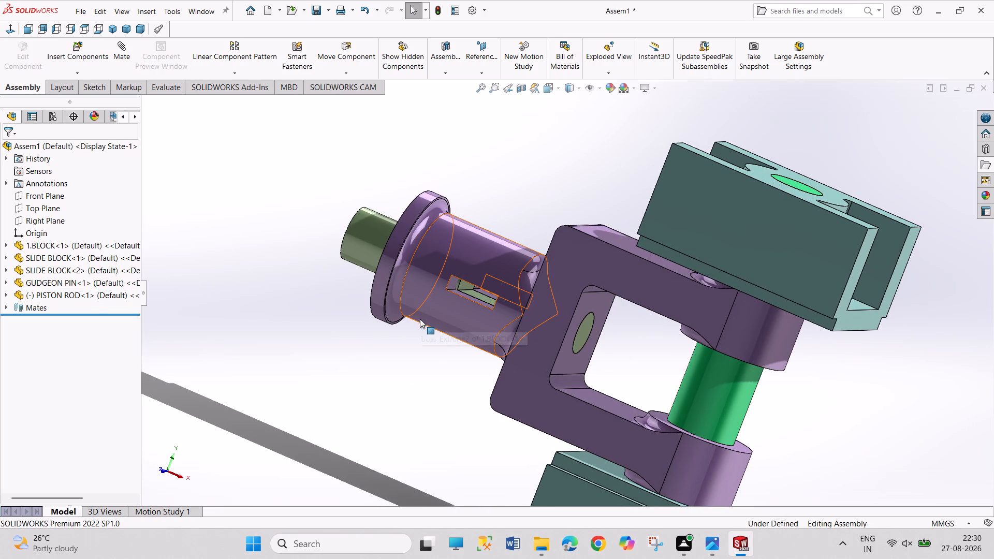
middle_drag(474, 372, 478, 364)
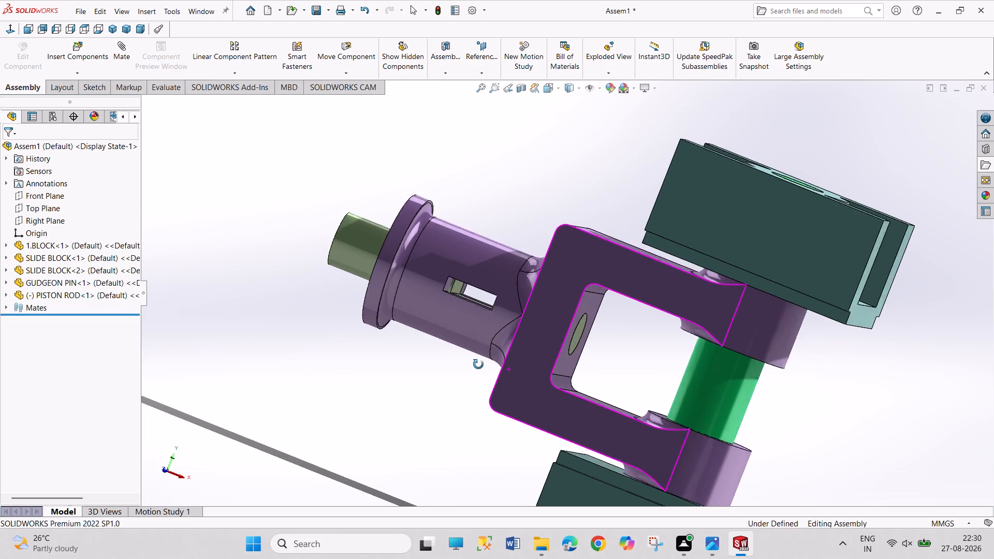
middle_drag(478, 364, 474, 363)
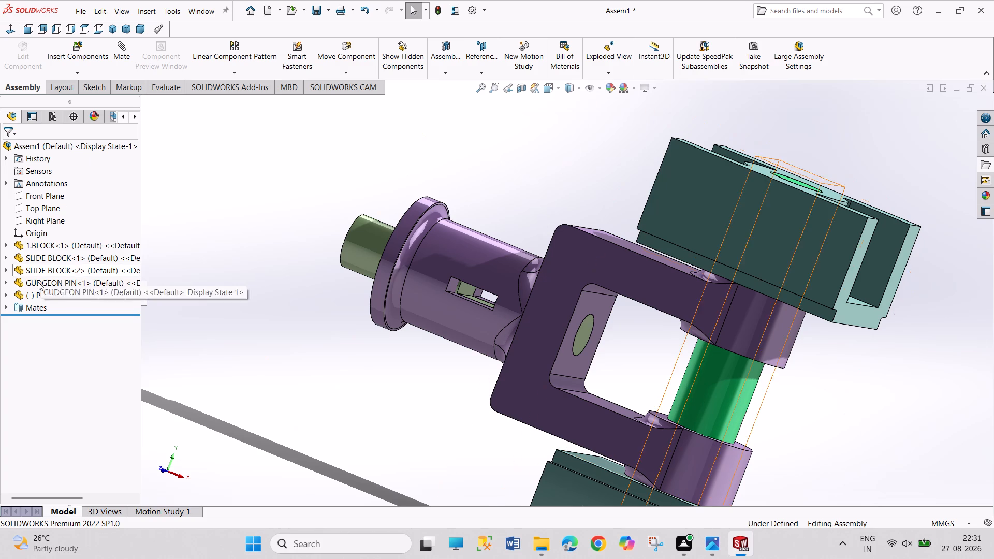
click(5, 292)
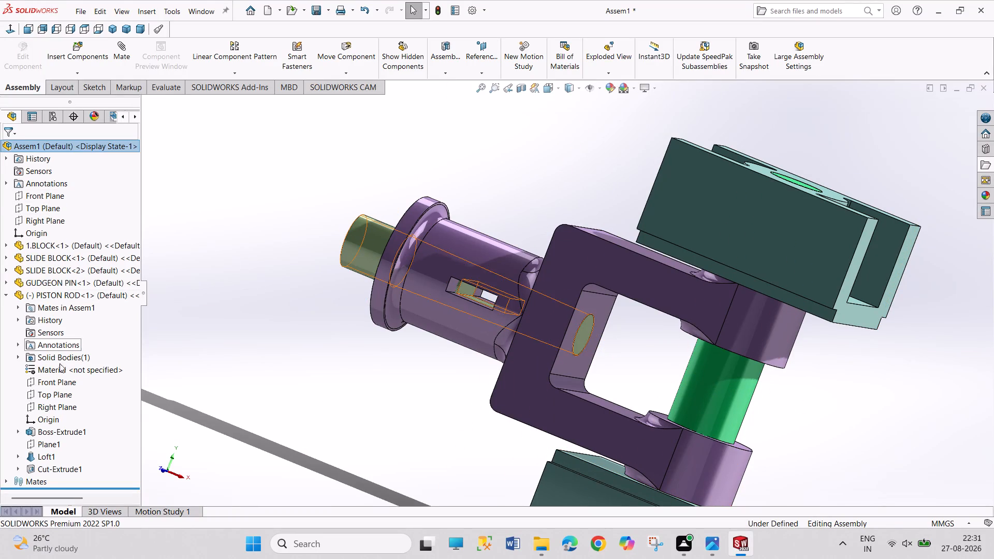
click(59, 378)
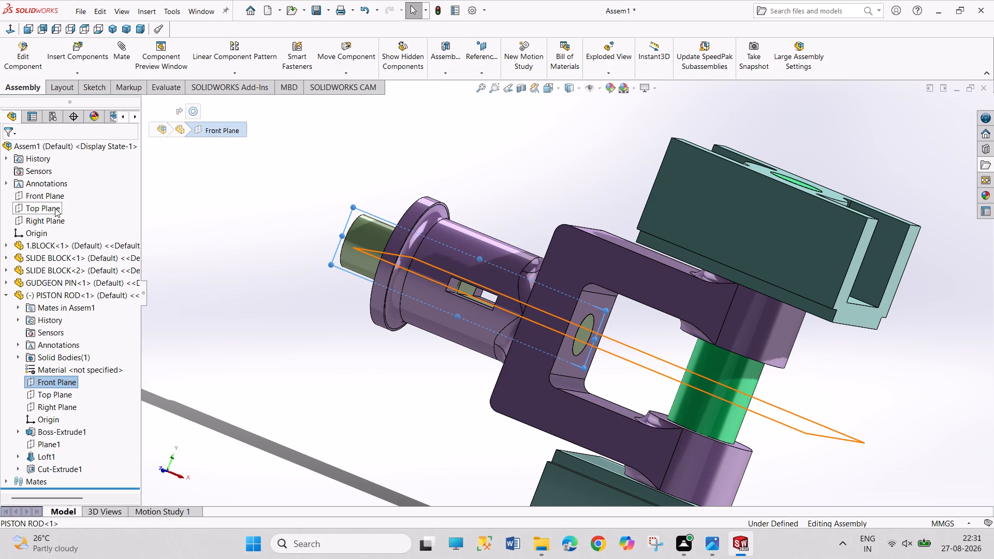
ctrl+click(55, 196)
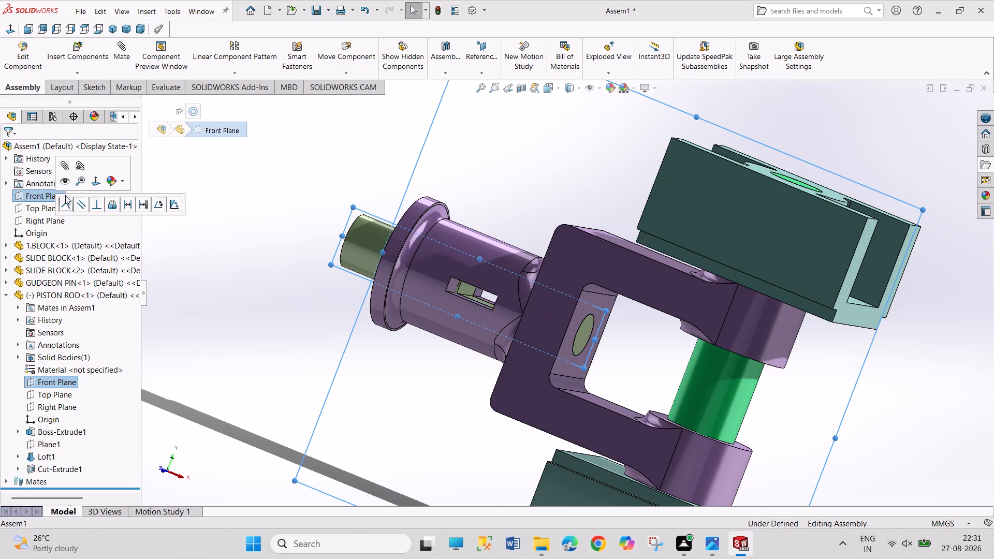
click(154, 206)
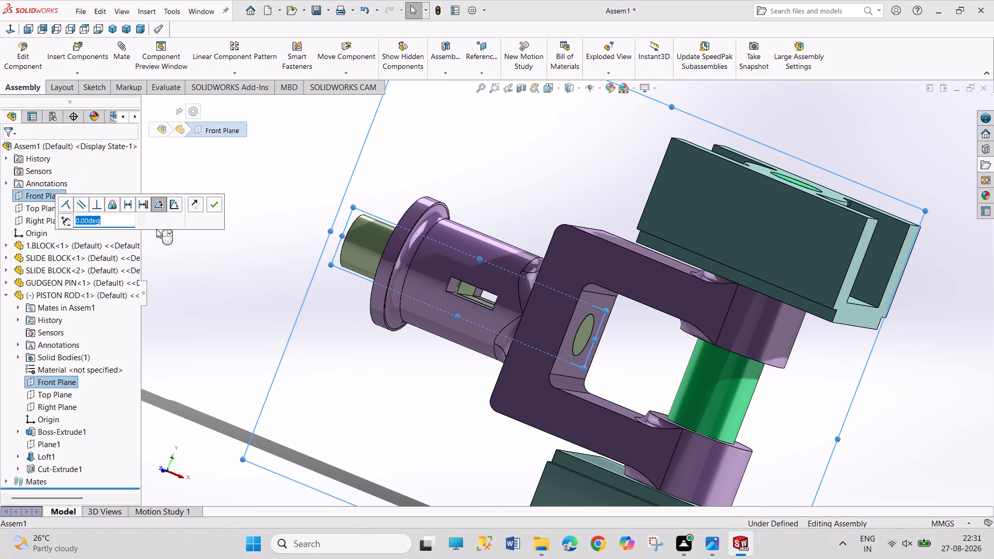
key(Return)
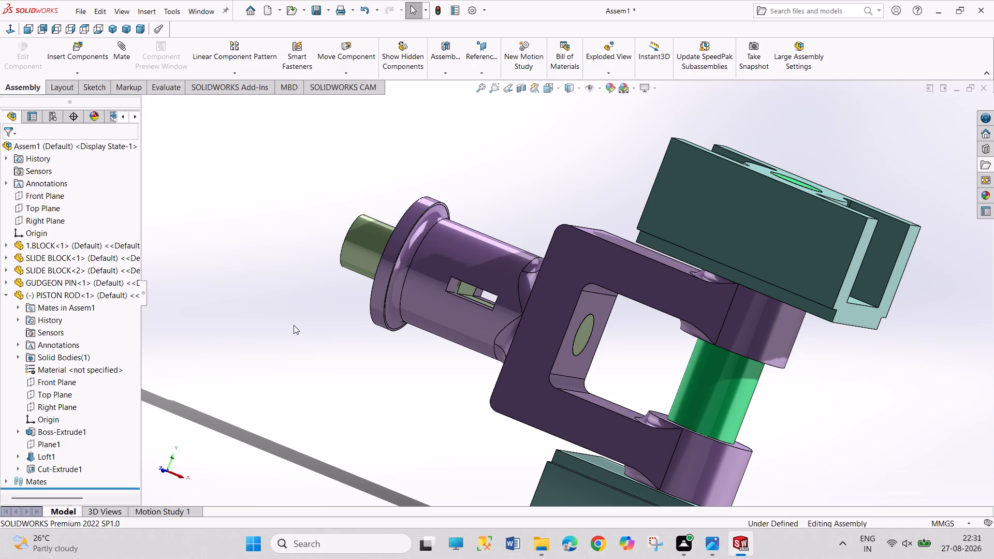
Show the assembly in isometric view and recolour the 1.BLOCK part yellow at part document level.
click(117, 33)
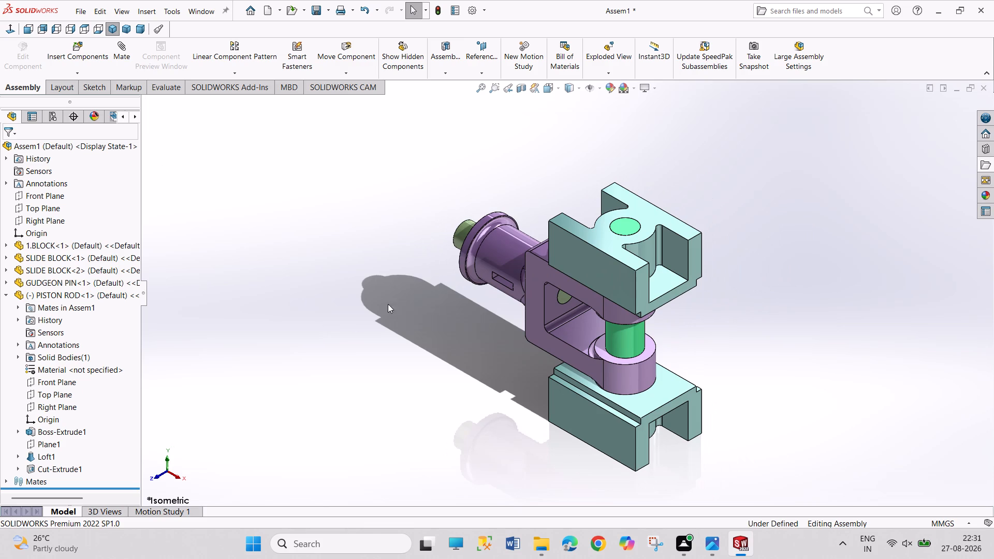
right_click(533, 325)
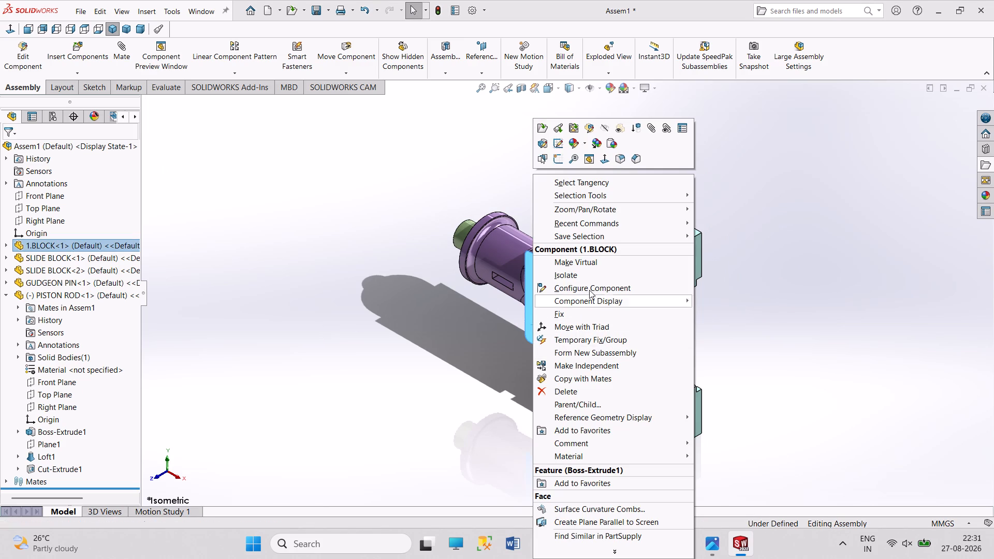
click(573, 147)
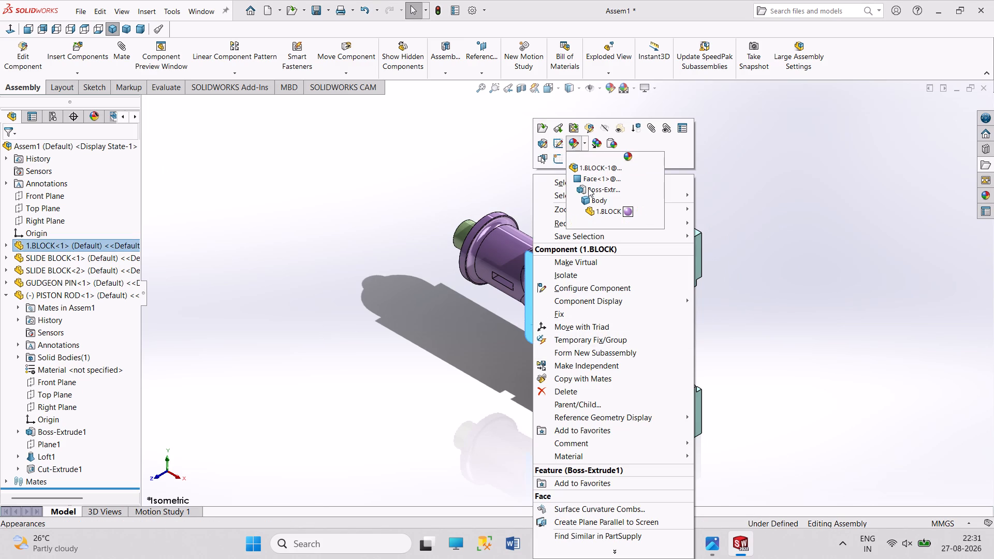
click(590, 213)
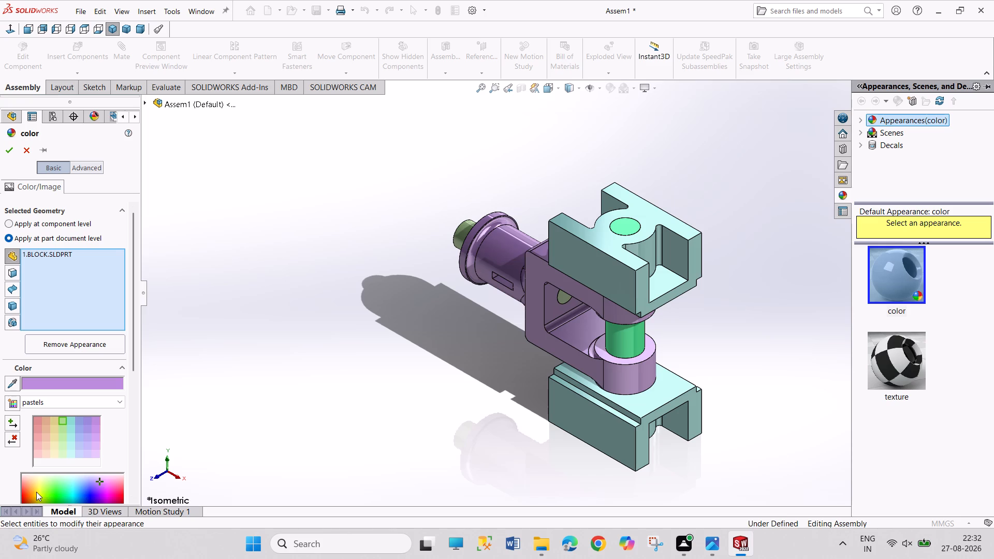
click(36, 492)
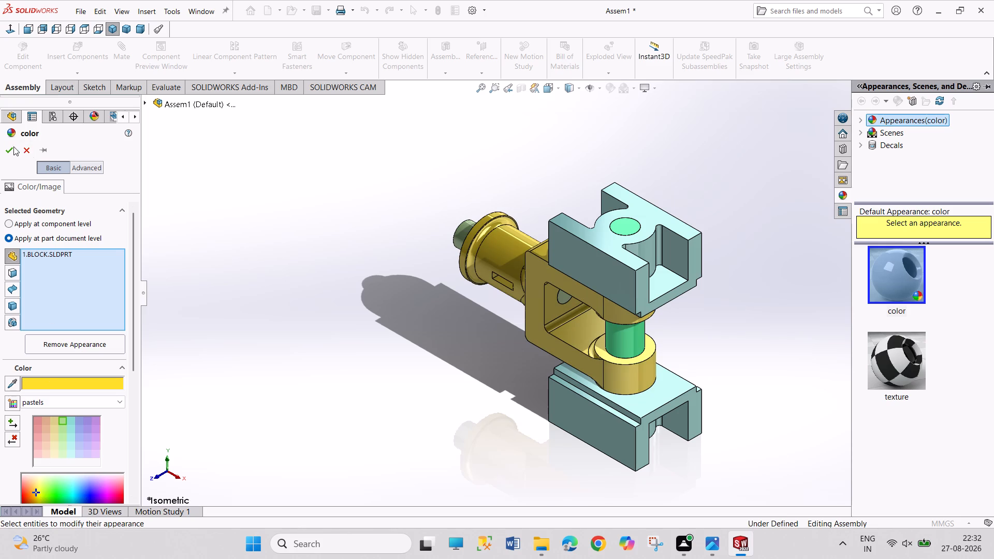
click(12, 150)
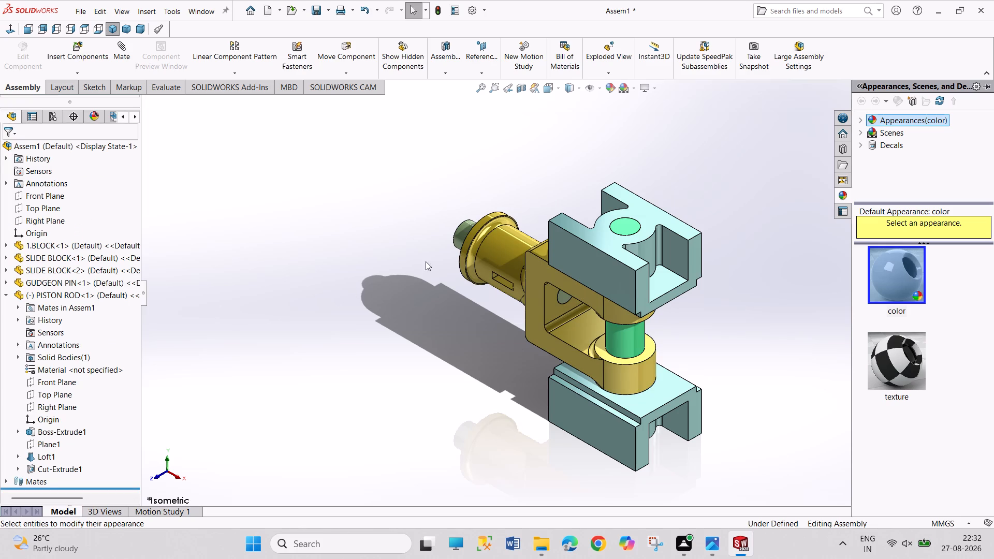
Recolour the PISTON ROD part at part document level, trying blue-violet before settling on a bright turquoise green.
right_click(461, 233)
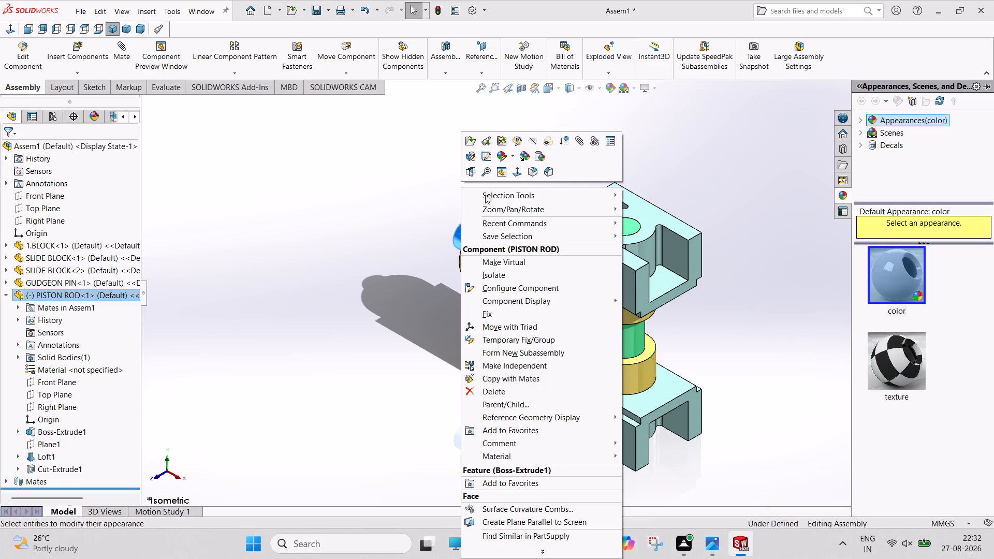
click(500, 155)
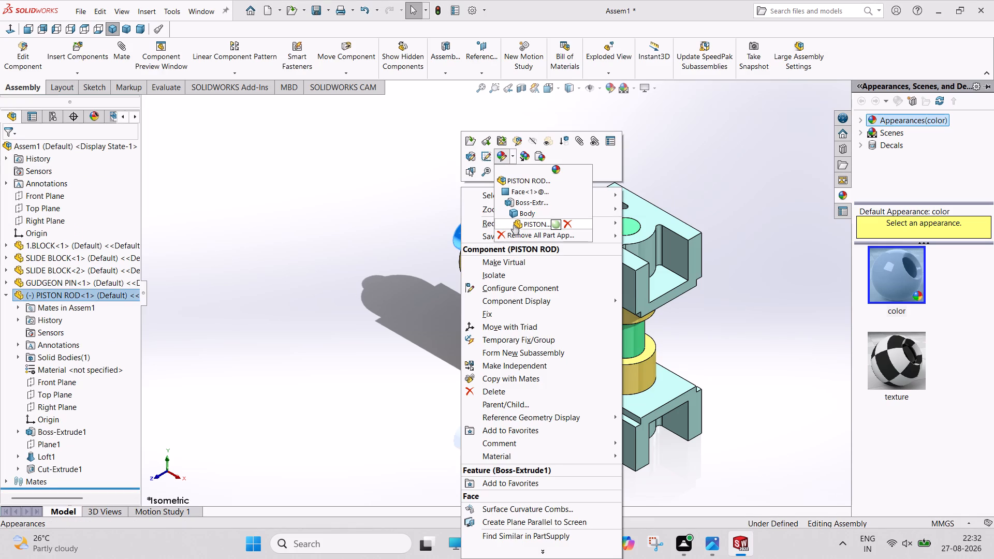
click(514, 225)
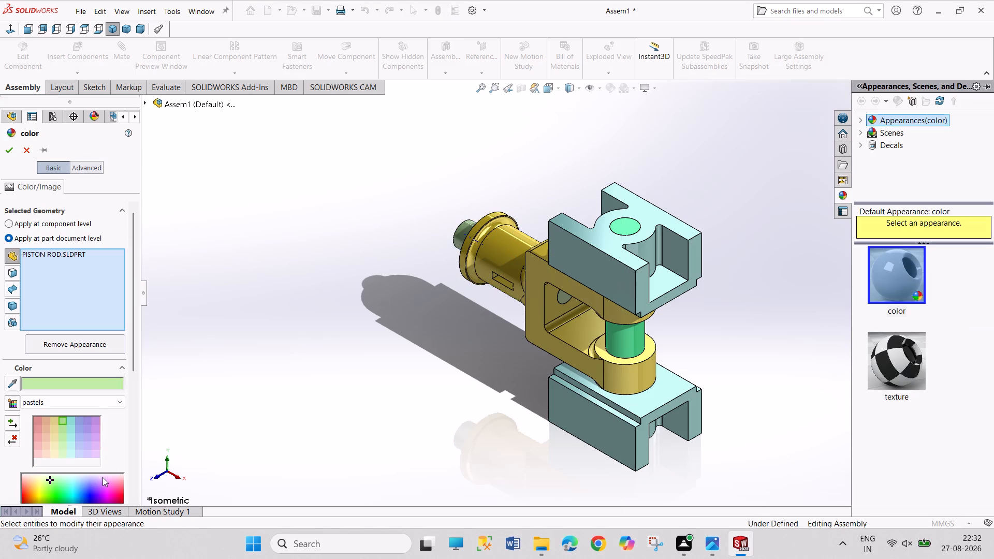
click(94, 493)
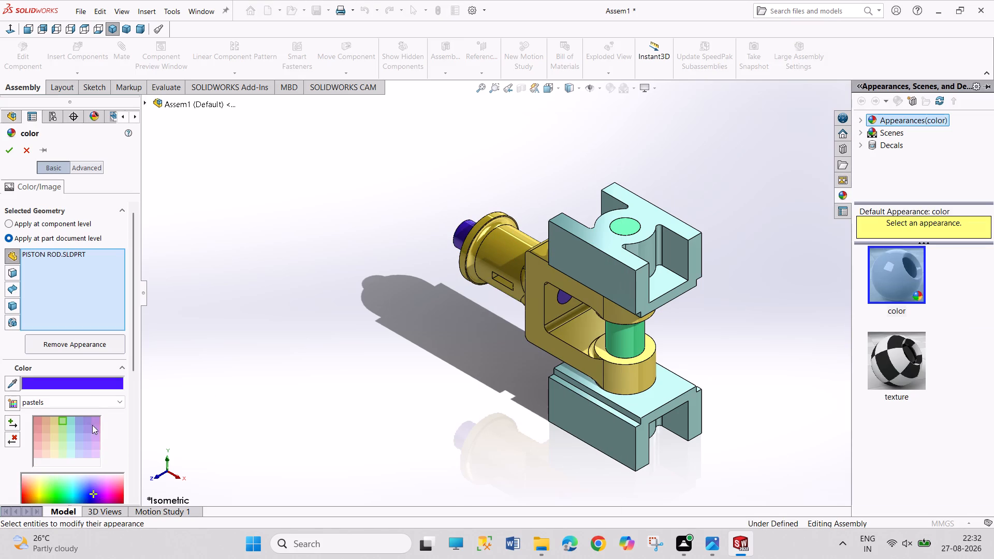
click(67, 495)
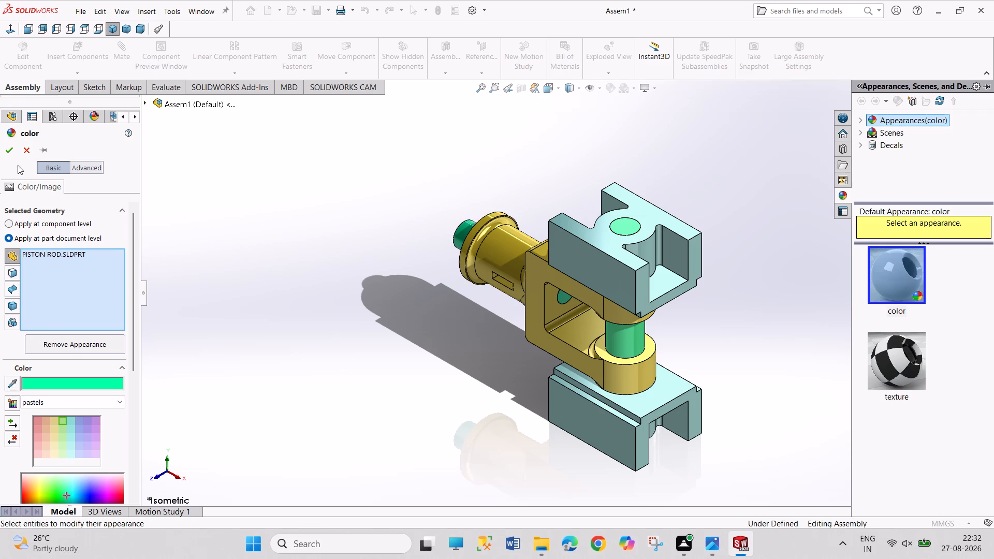
click(11, 151)
Recolour the SLIDE BLOCK part at part document level, trying violet, magenta and pink shades before settling on pinkish red (RGB 255, 27, 75).
right_click(595, 258)
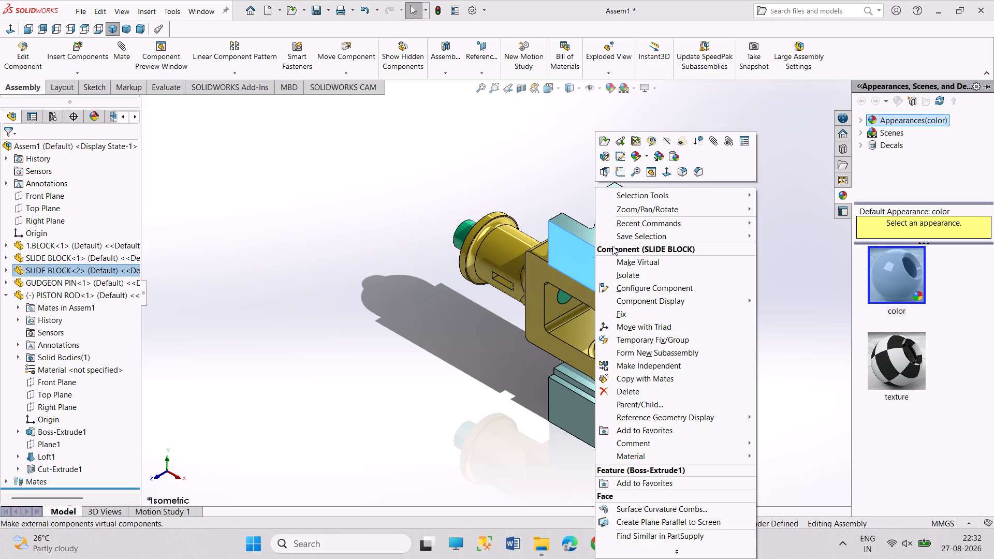
click(635, 155)
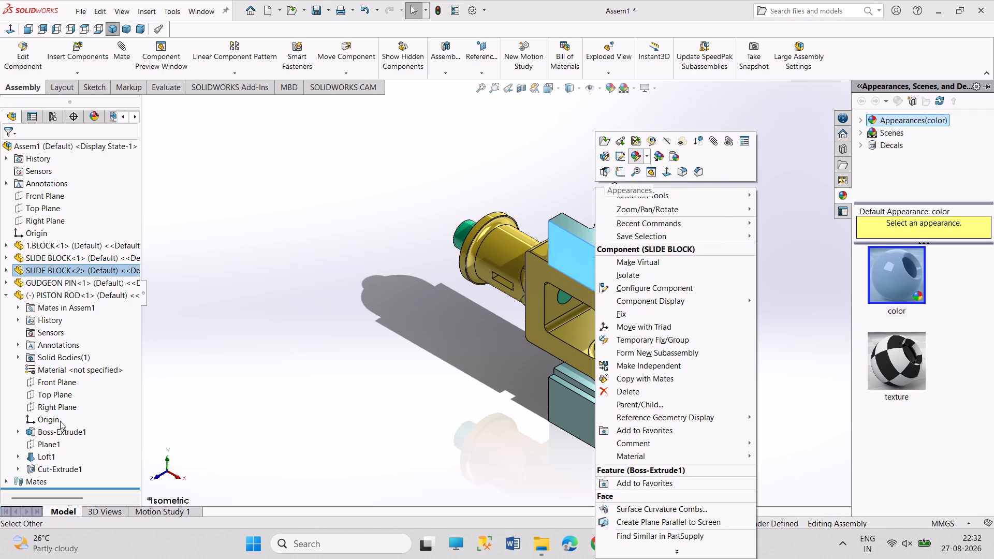
click(637, 157)
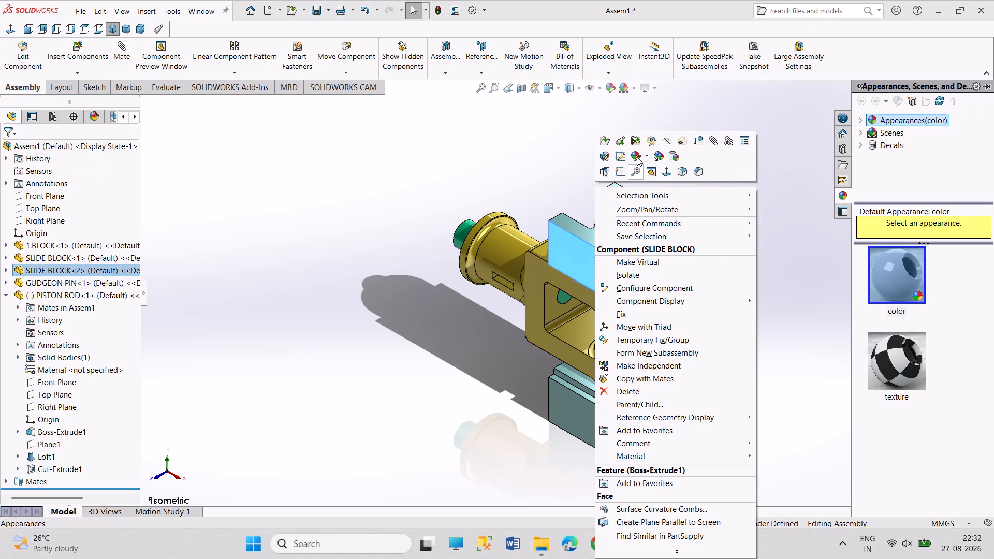
click(652, 224)
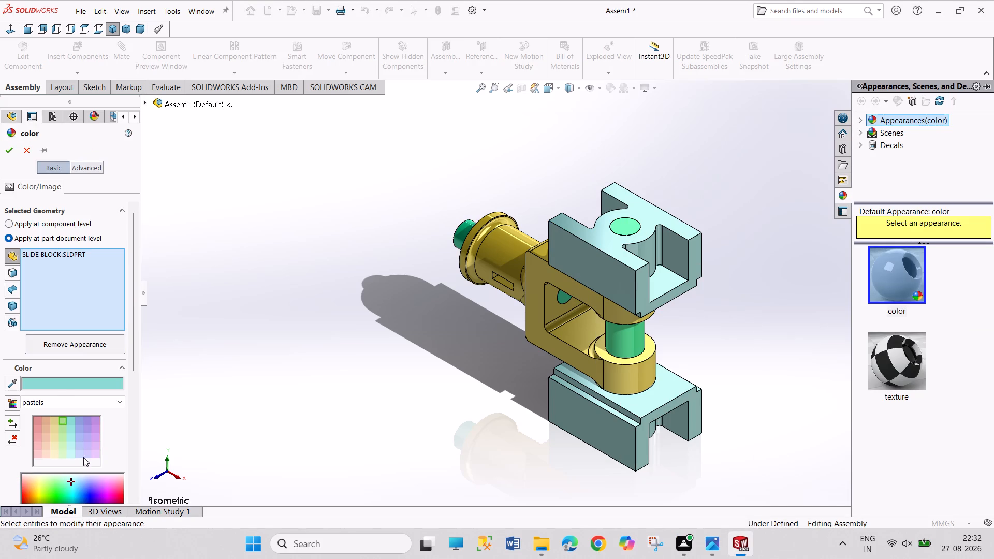
scroll(84, 470, down, 1)
click(96, 420)
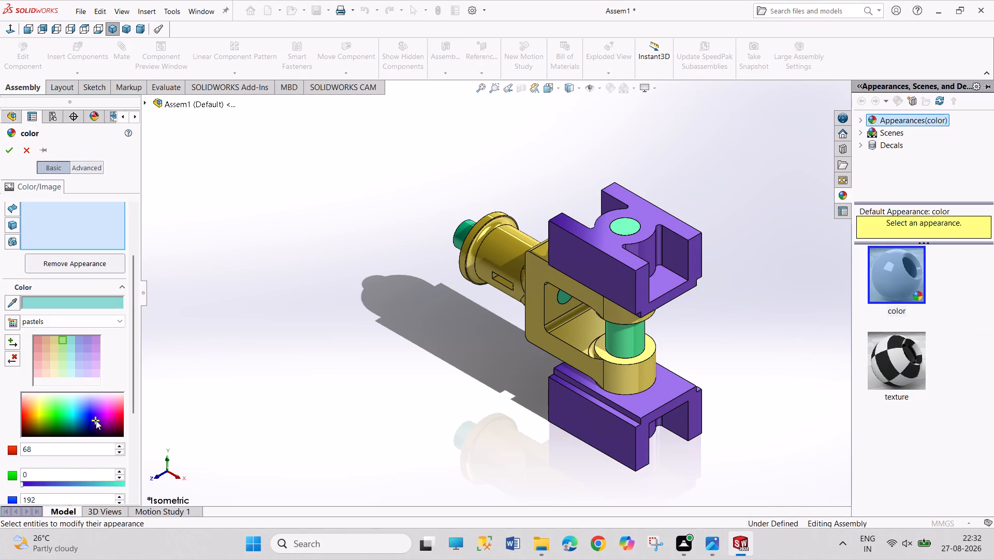
click(99, 405)
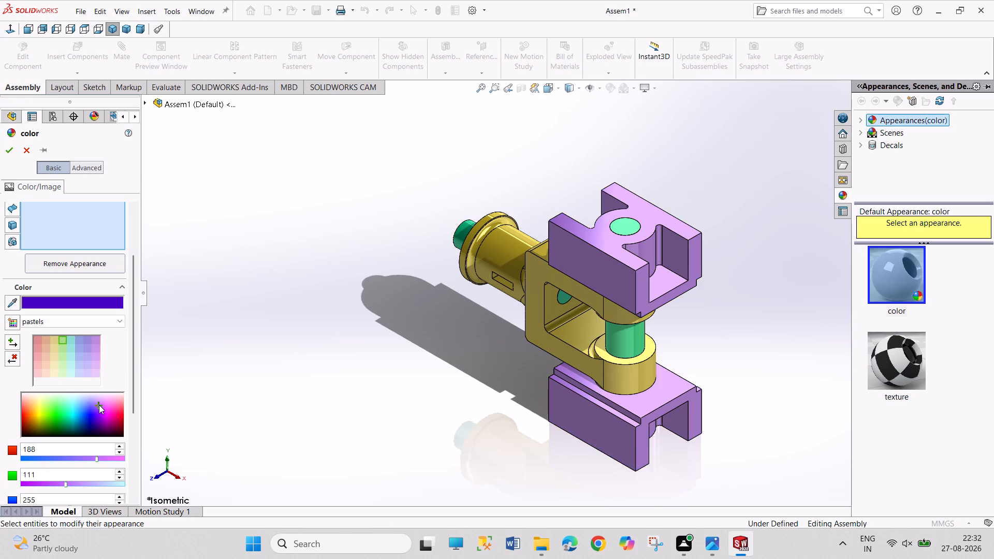
click(103, 401)
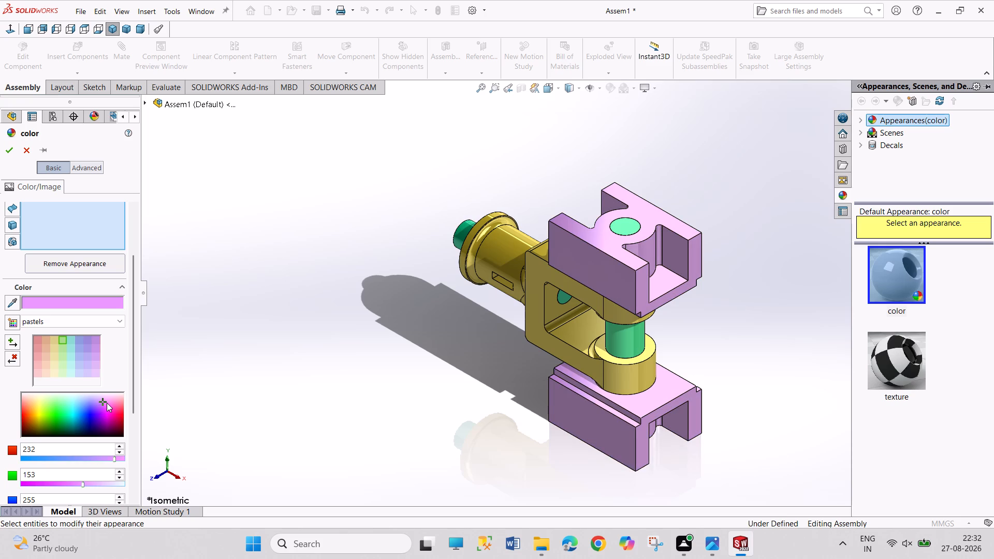
click(107, 404)
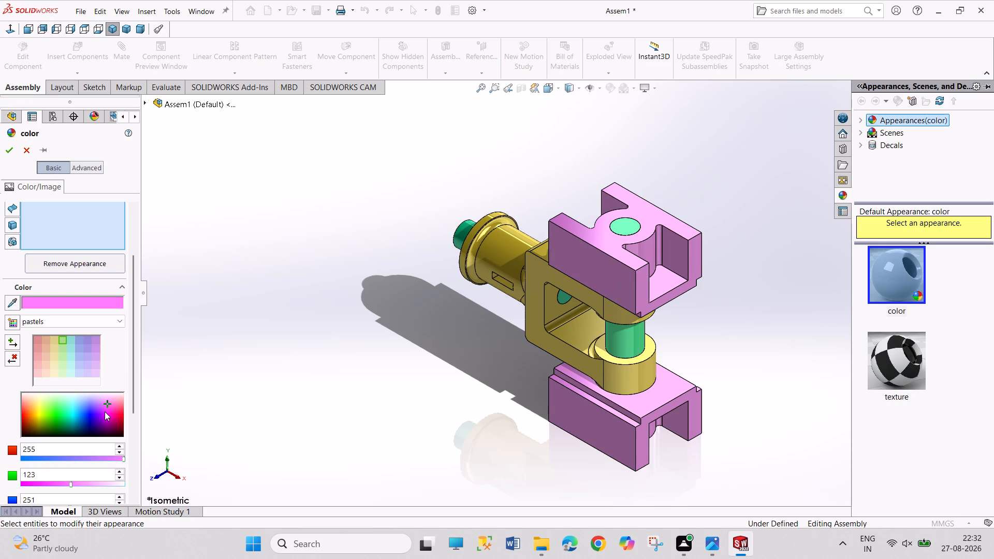
click(105, 411)
click(101, 404)
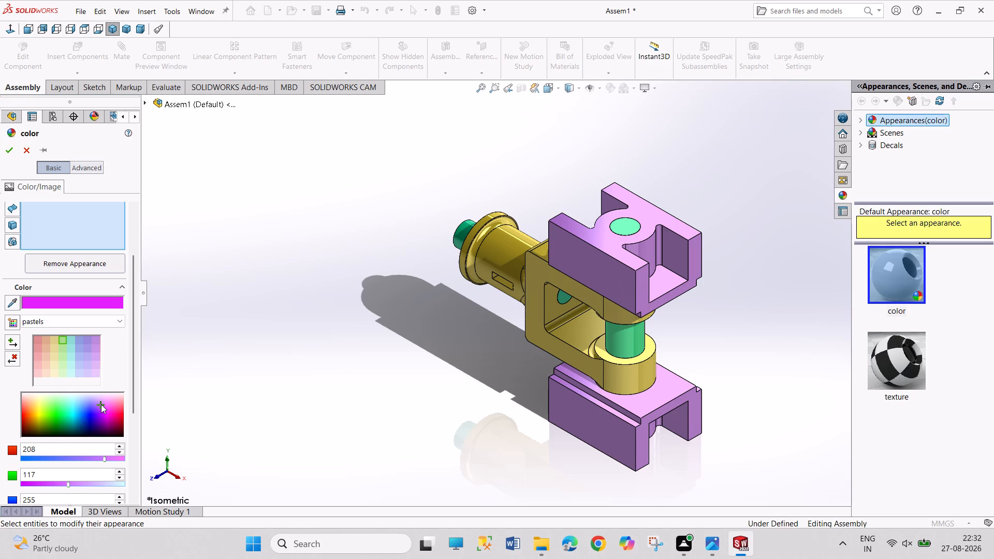
click(105, 403)
click(115, 414)
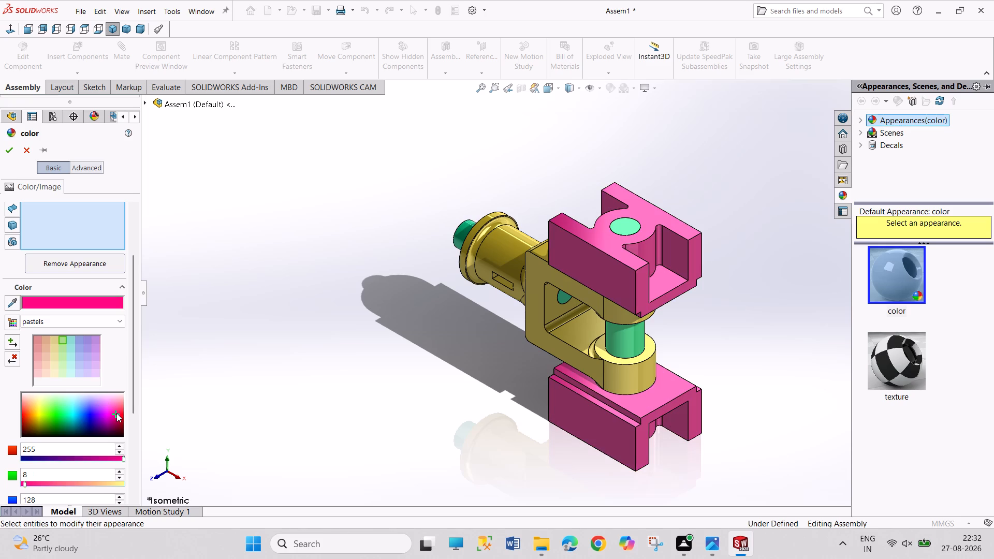
click(113, 429)
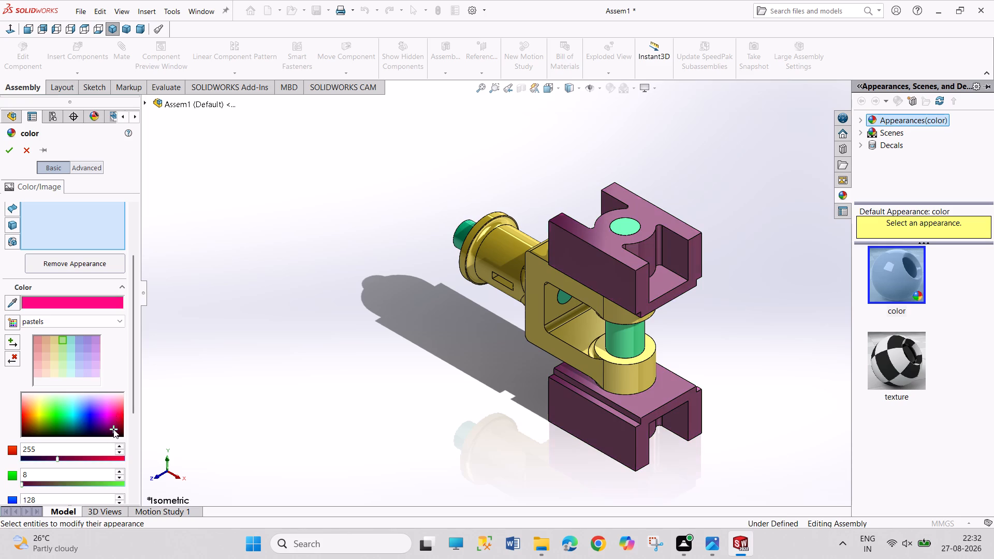
click(121, 408)
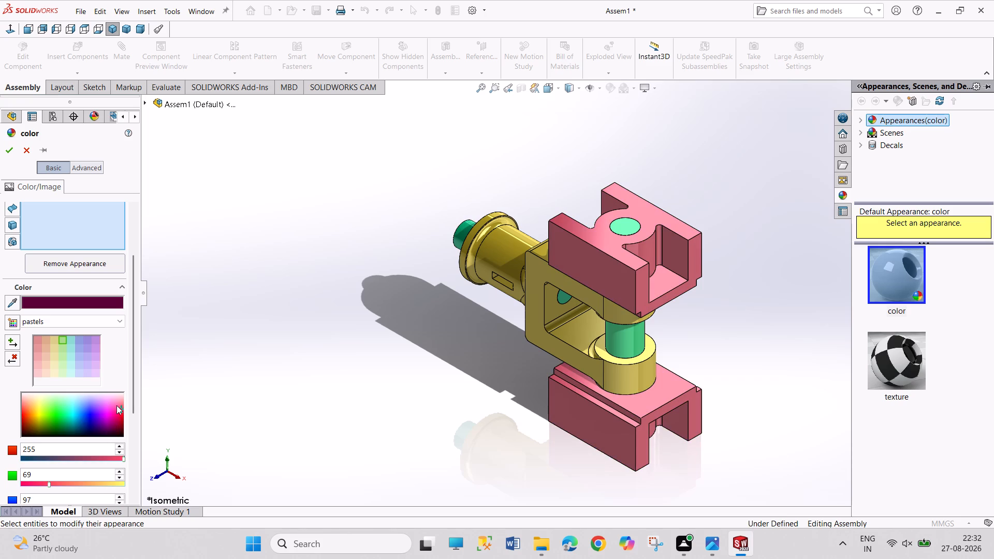
click(115, 405)
click(113, 412)
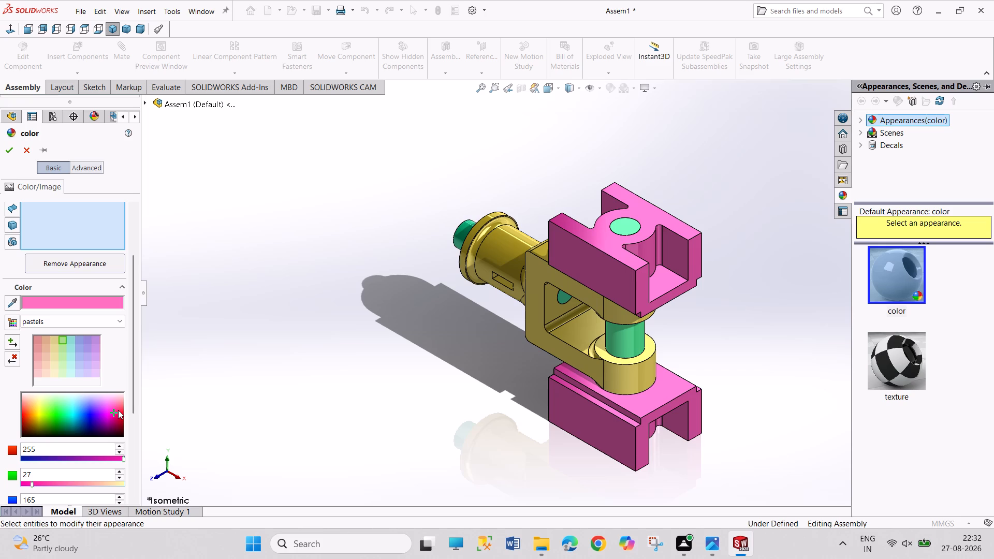
click(119, 410)
click(119, 419)
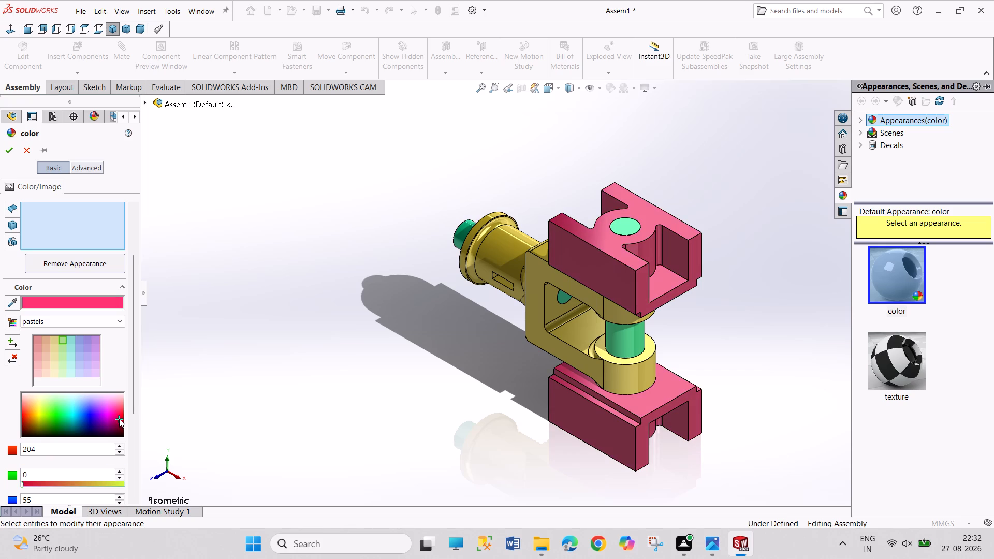
click(119, 410)
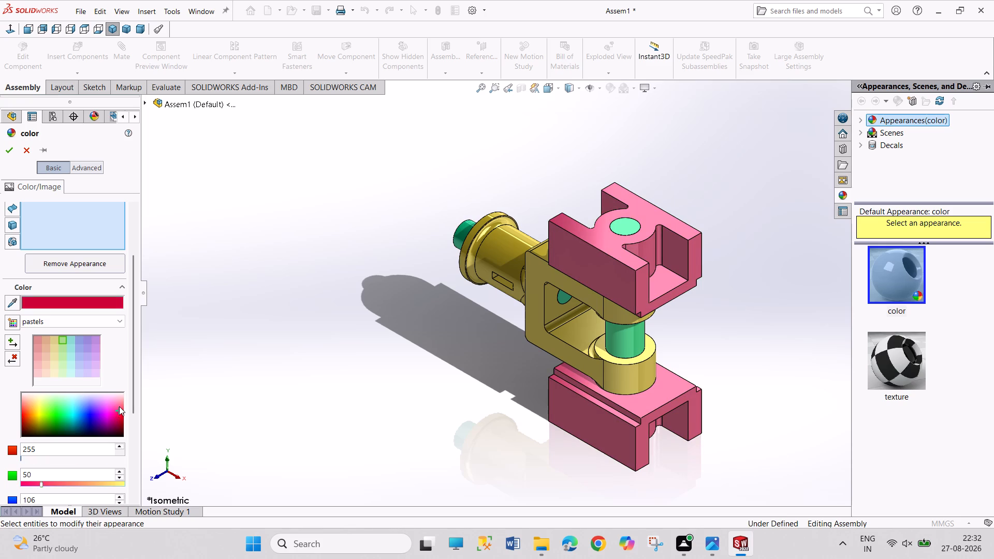
click(118, 405)
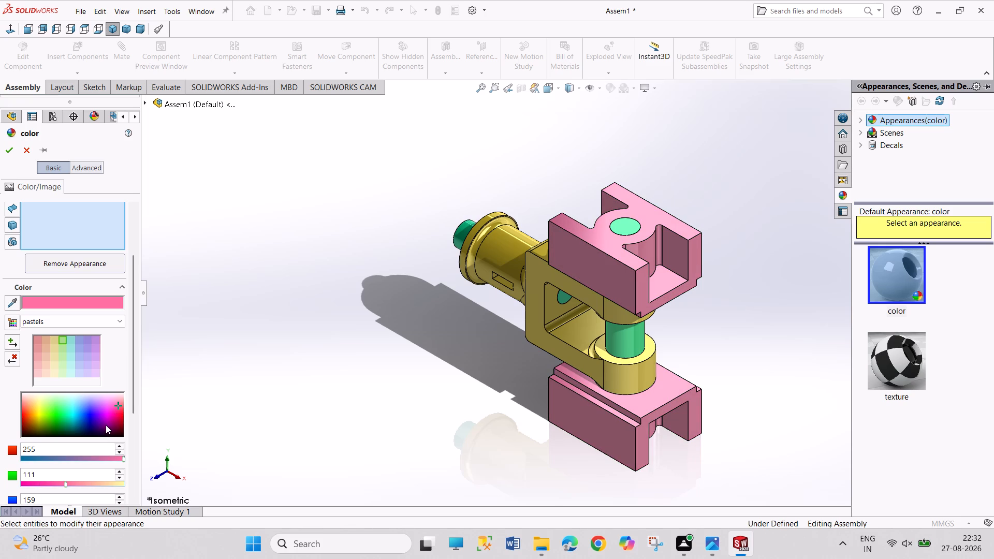
click(106, 425)
click(107, 412)
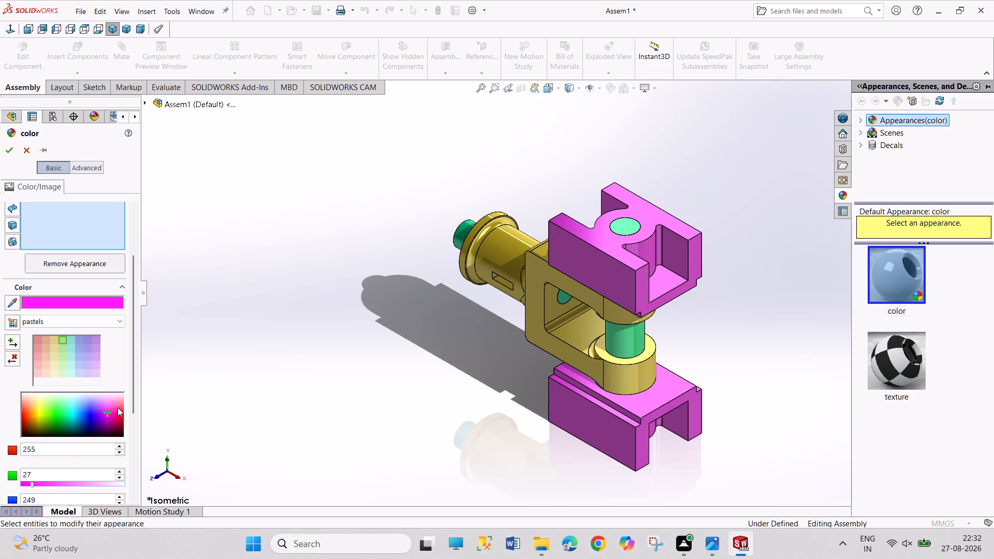
click(119, 406)
click(119, 409)
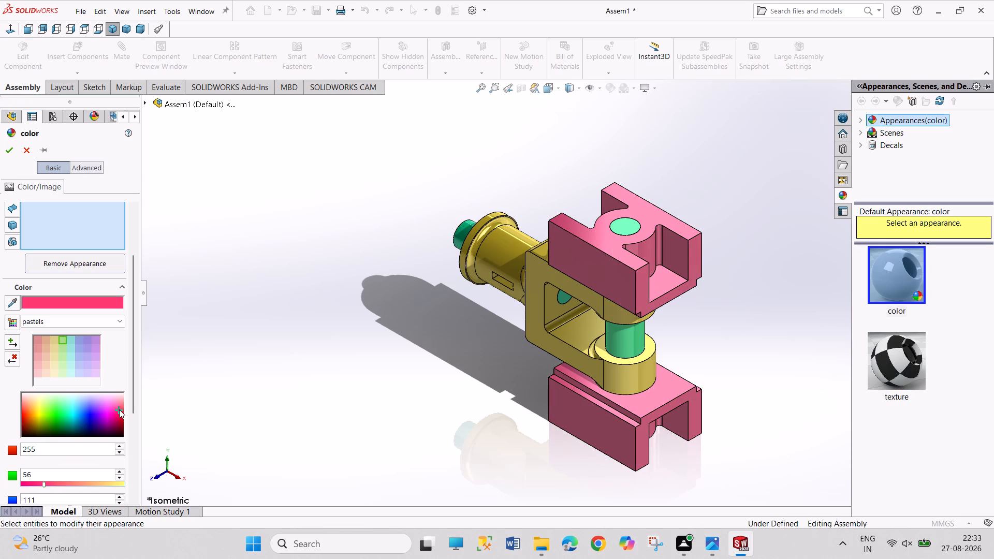
click(118, 414)
click(118, 415)
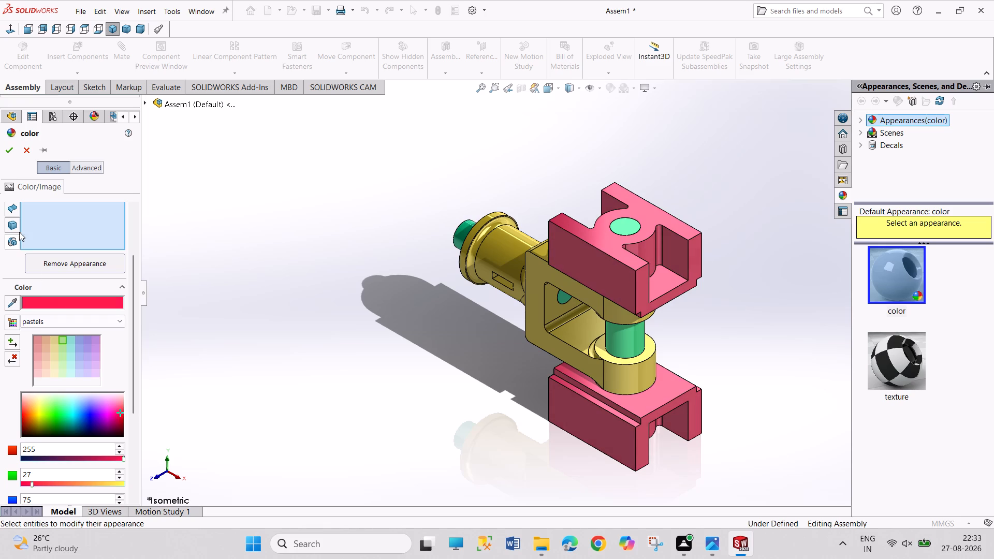
click(10, 149)
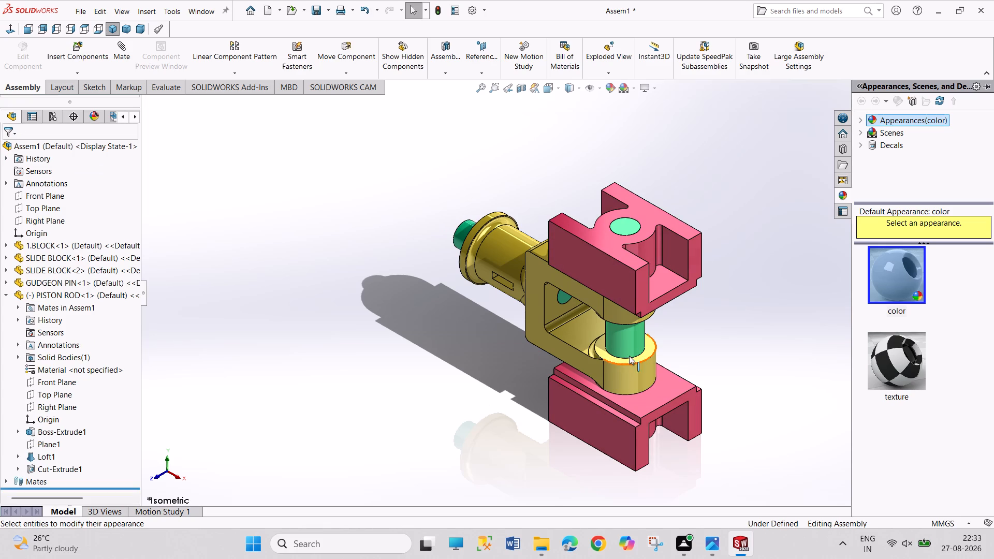
Recolour the GUDGEON PIN part at part document level, trying several colours before settling on blue-violet (RGB 100, 81, 255).
right_click(627, 341)
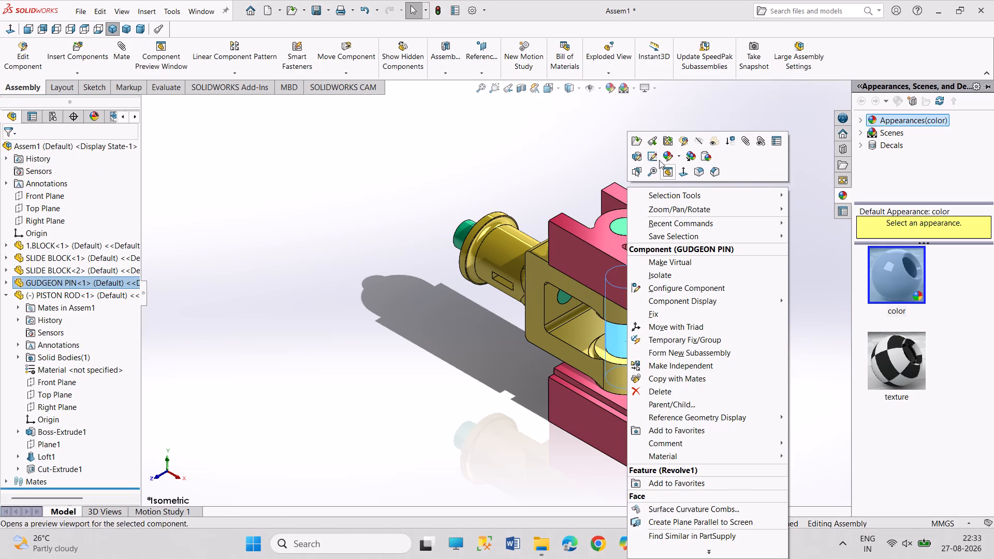
click(664, 152)
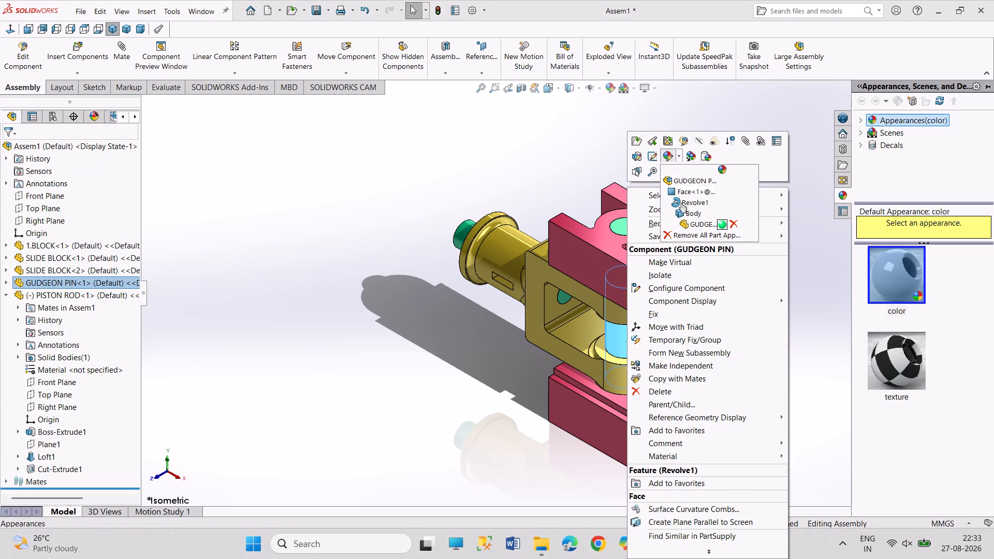
click(683, 224)
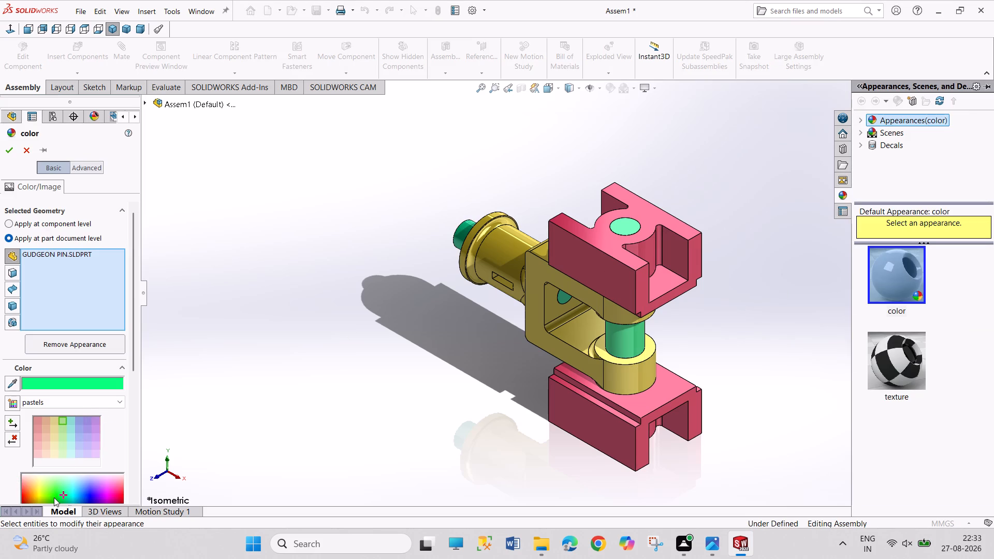
click(25, 493)
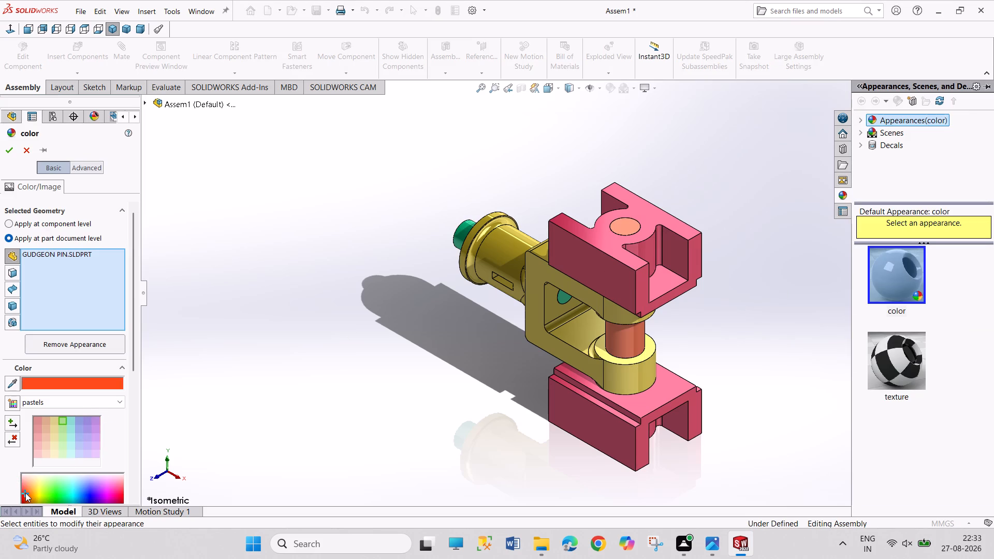
click(62, 483)
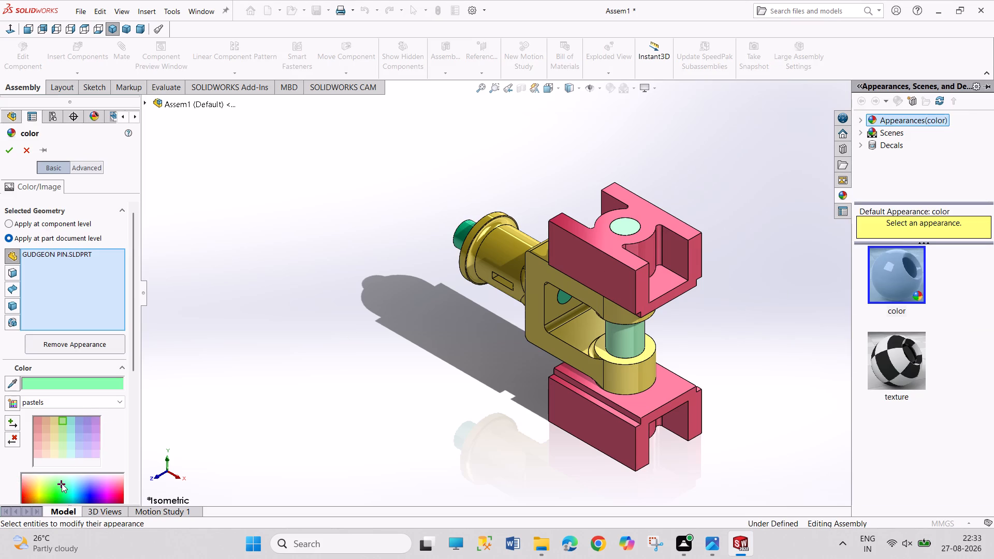
click(74, 482)
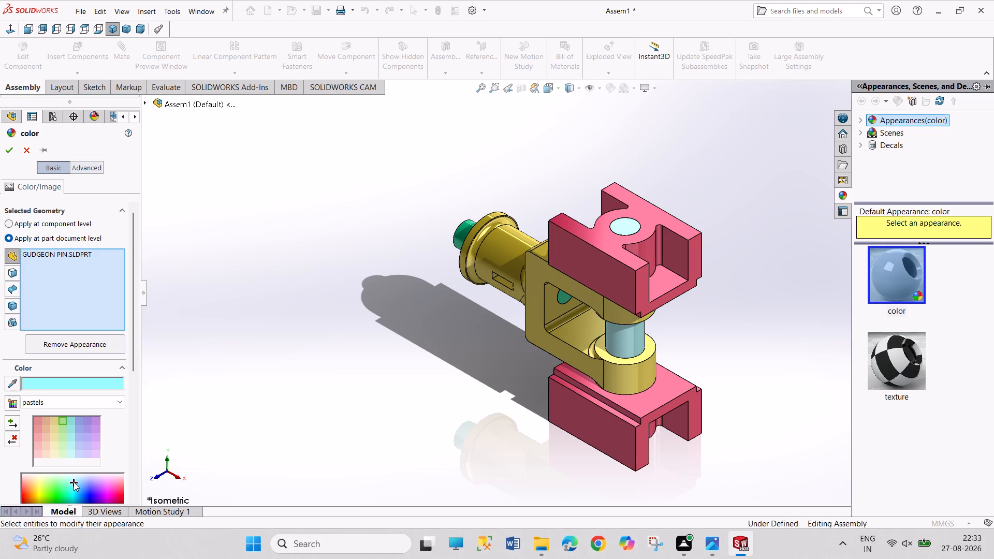
click(82, 486)
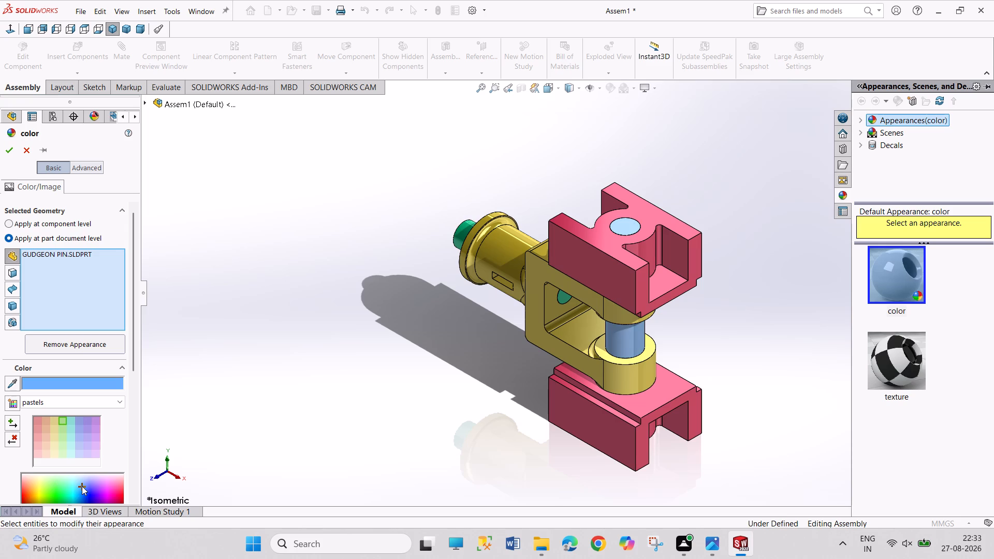
scroll(98, 494, down, 1)
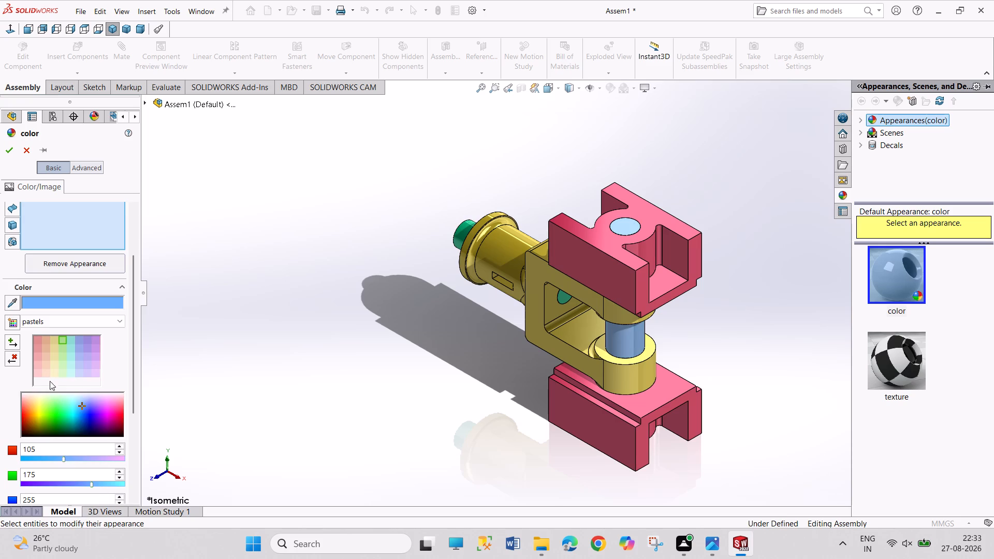
click(38, 419)
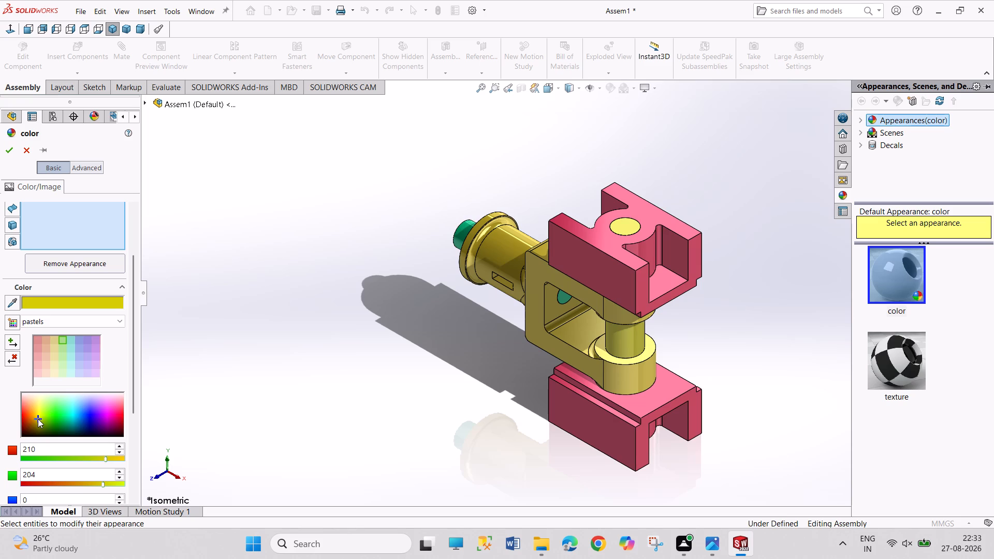
click(30, 415)
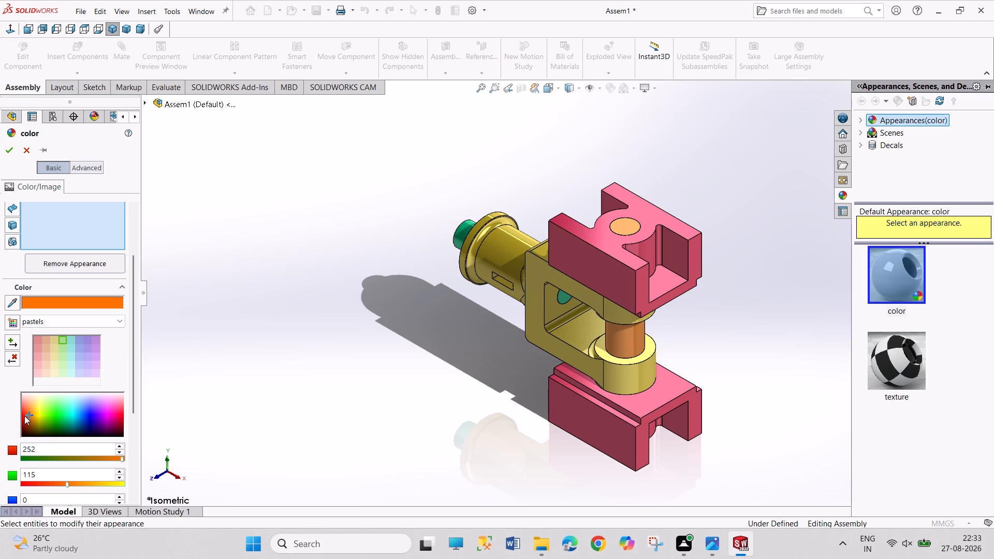
click(24, 416)
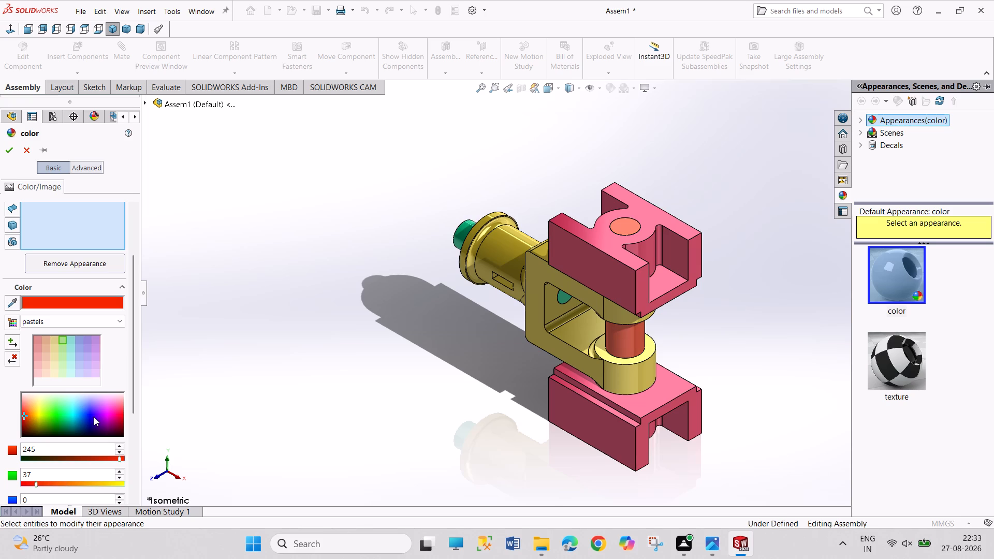
click(94, 417)
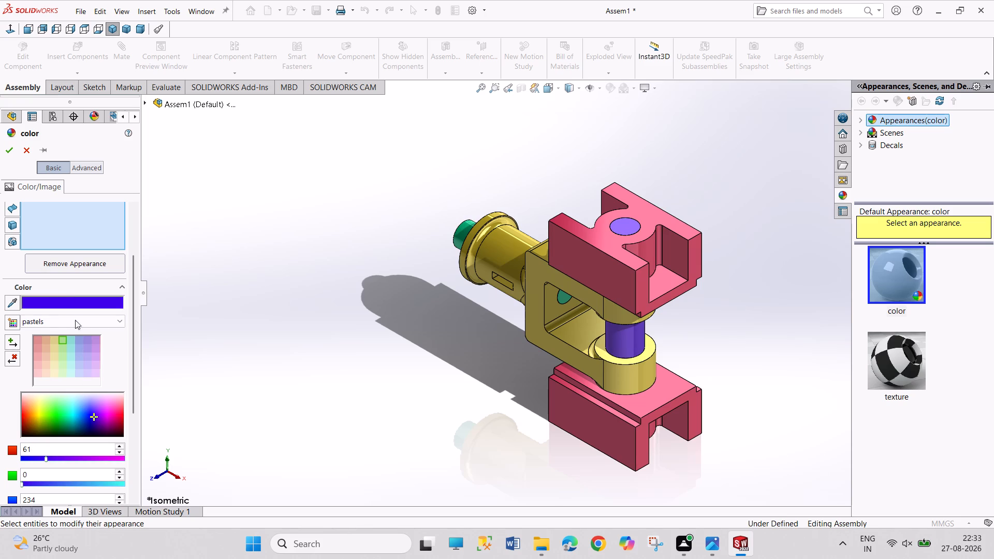
click(92, 407)
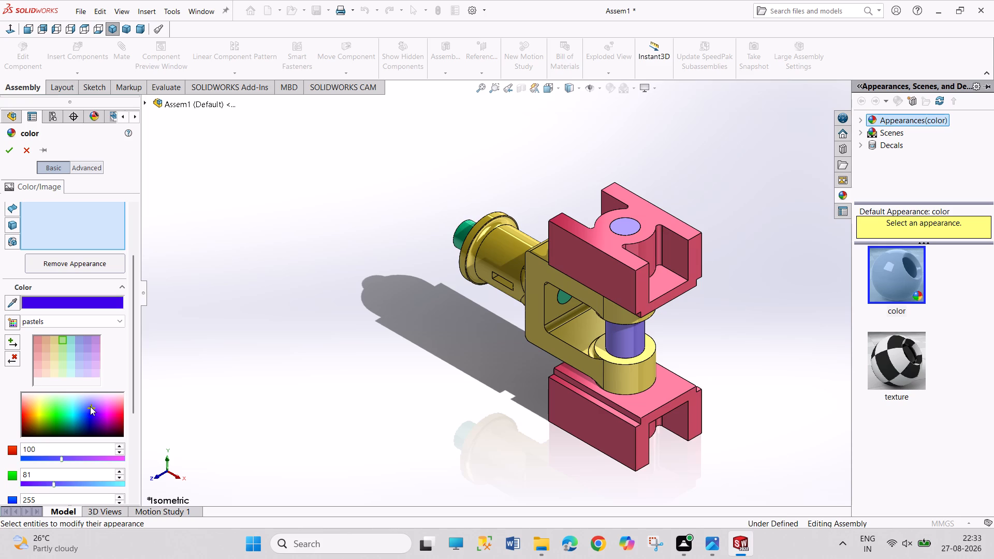
click(14, 149)
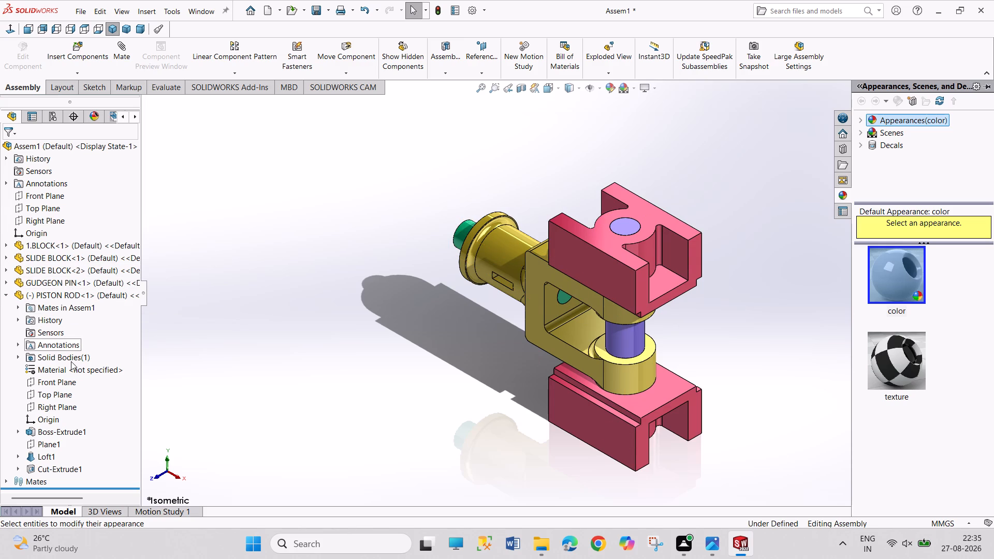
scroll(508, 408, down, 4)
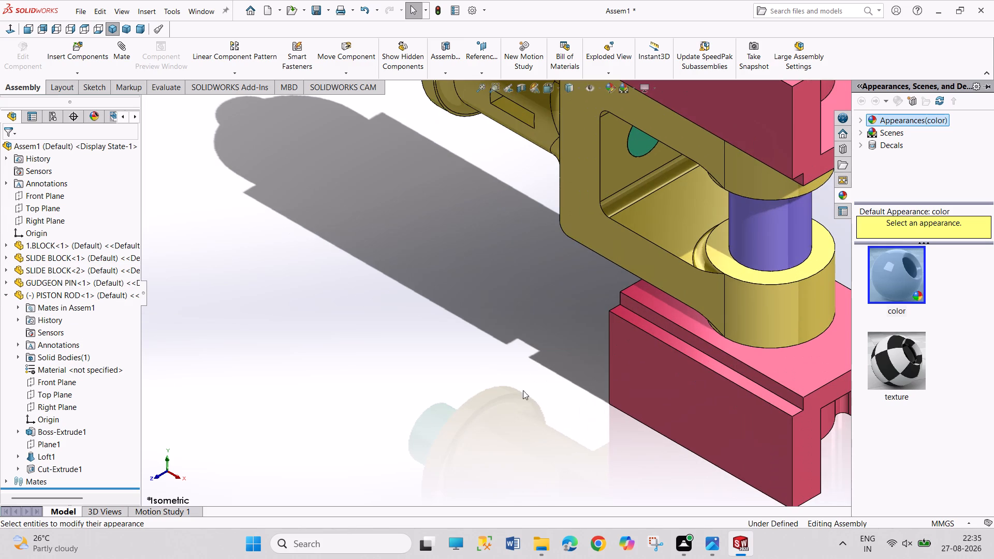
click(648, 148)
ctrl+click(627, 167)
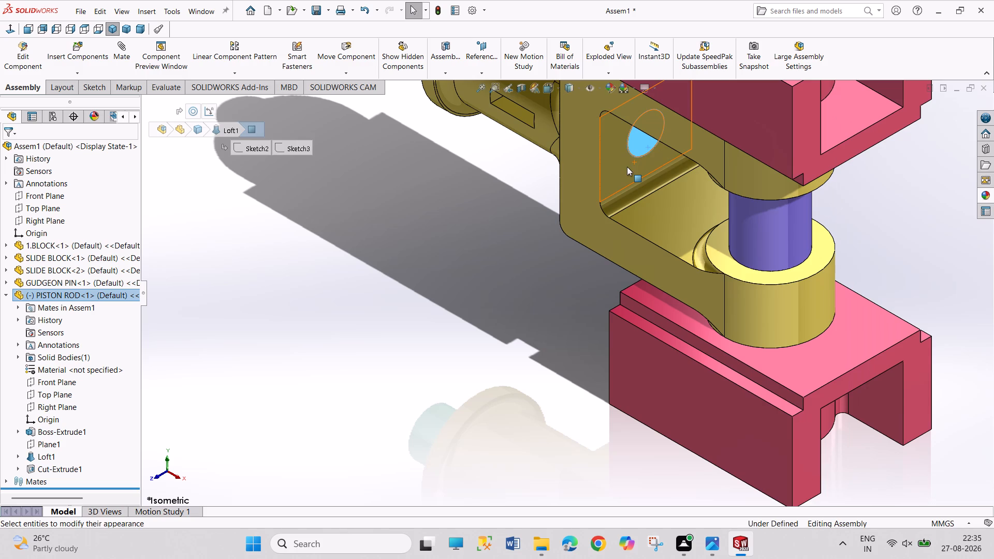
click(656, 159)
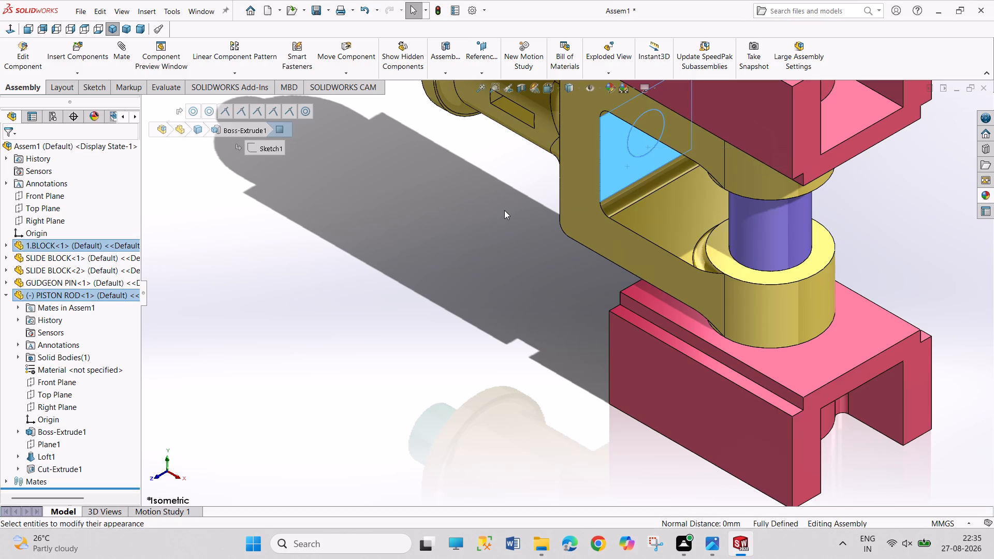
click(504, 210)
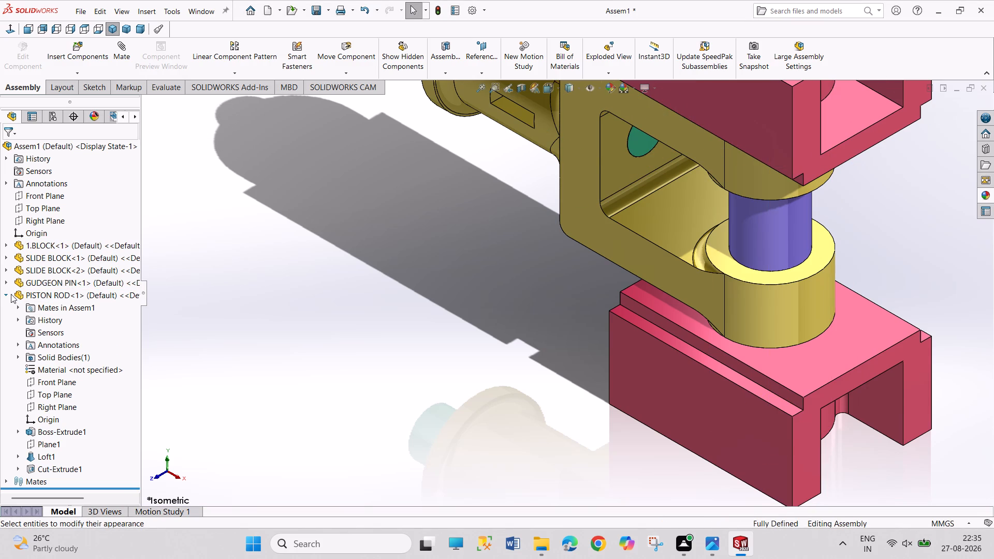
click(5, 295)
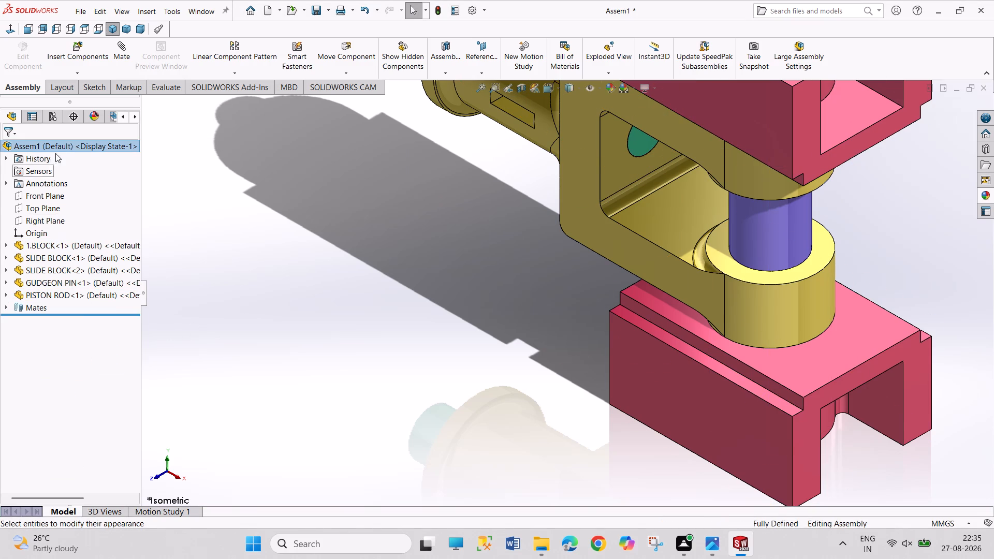
Insert the COTTOR part into the assembly, placing it in the open space beside the crosshead block.
click(85, 49)
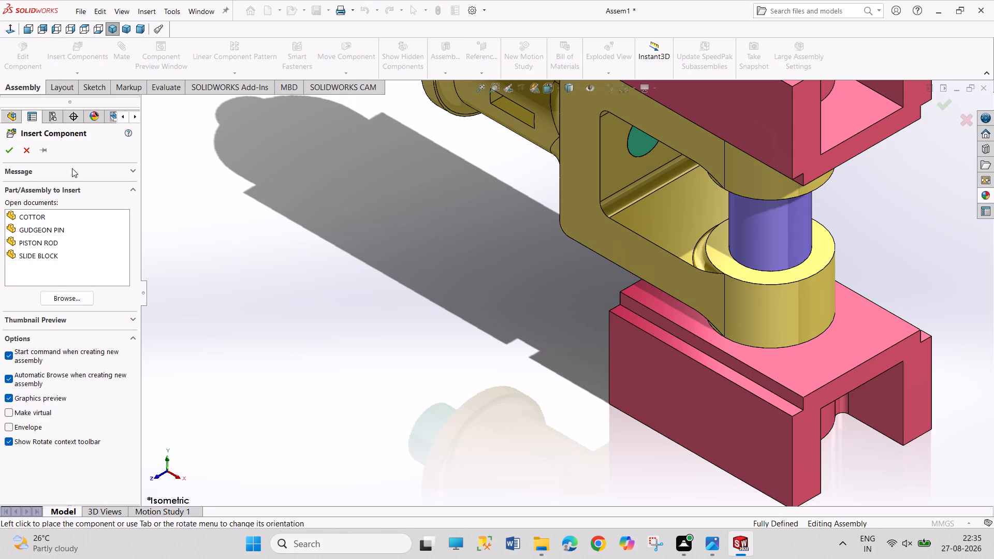
double_click(59, 256)
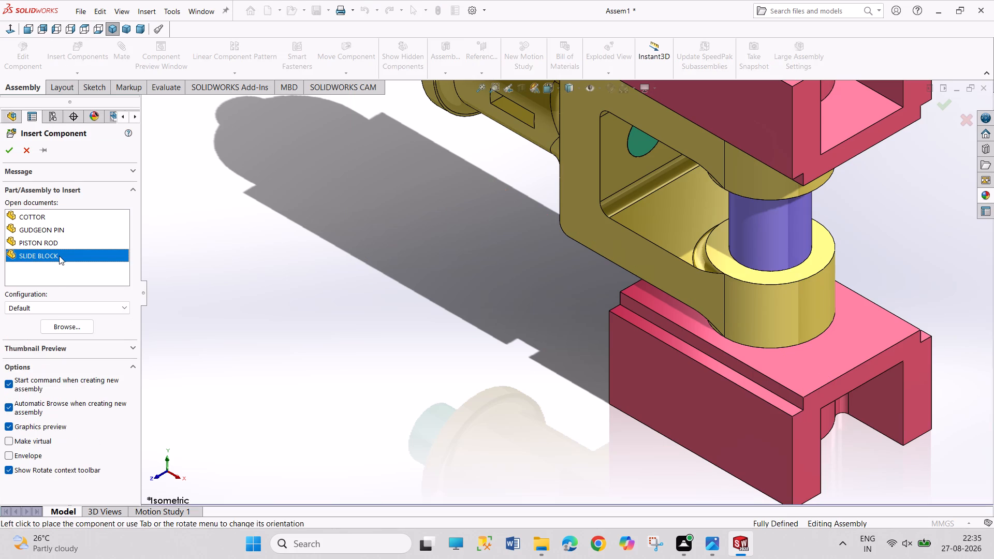
double_click(59, 245)
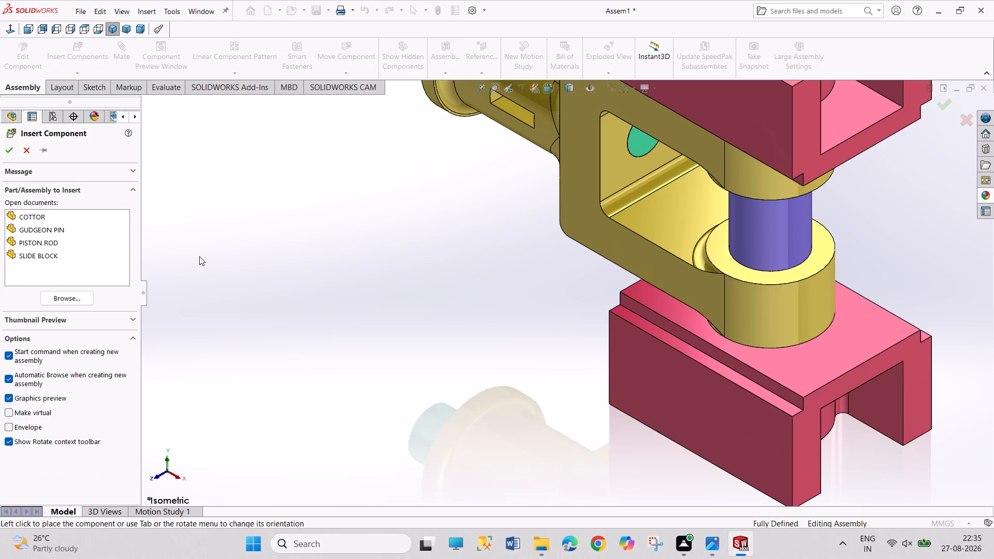
double_click(74, 233)
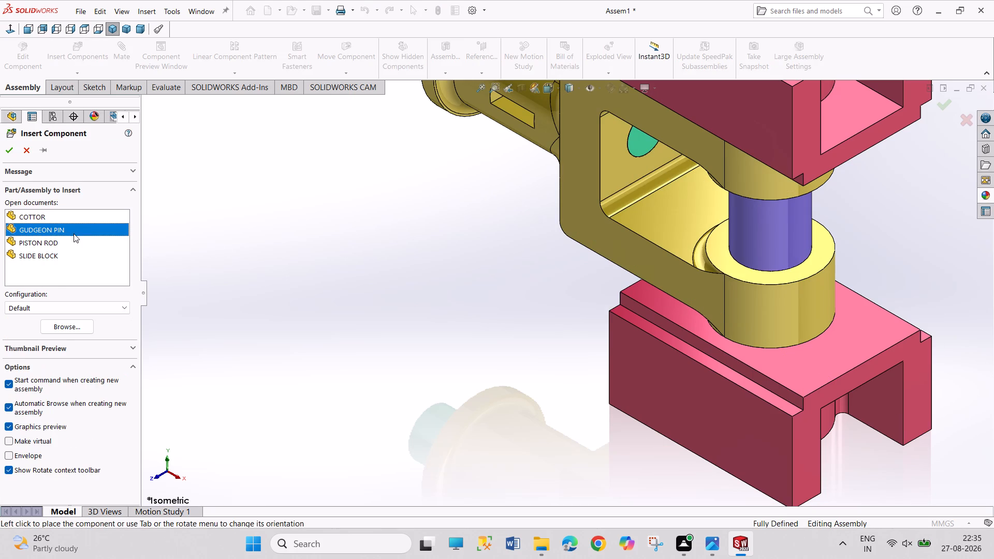
double_click(78, 216)
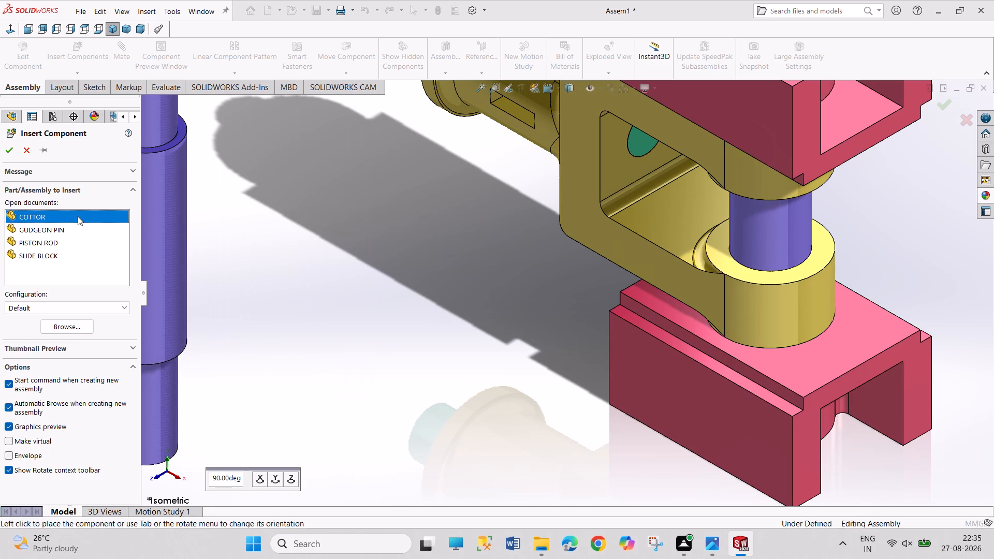
click(348, 277)
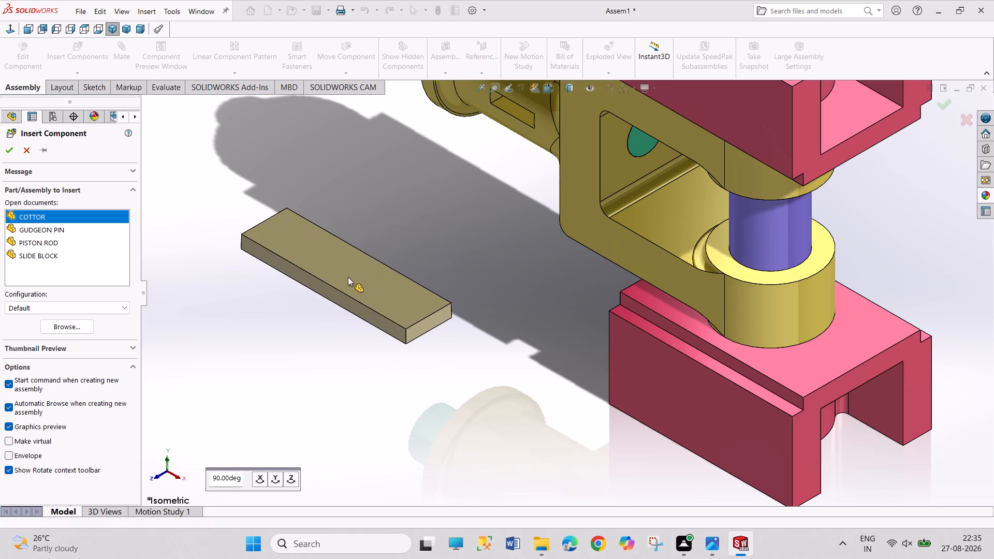
Recolour the COTTOR part at part document level, trying pastel turquoise before settling on pastel purple.
right_click(406, 310)
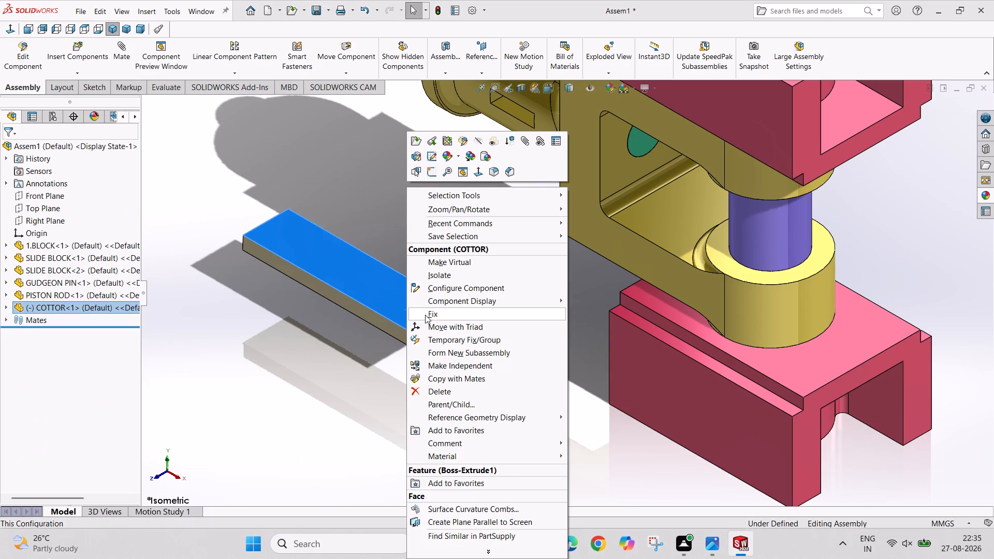
click(447, 158)
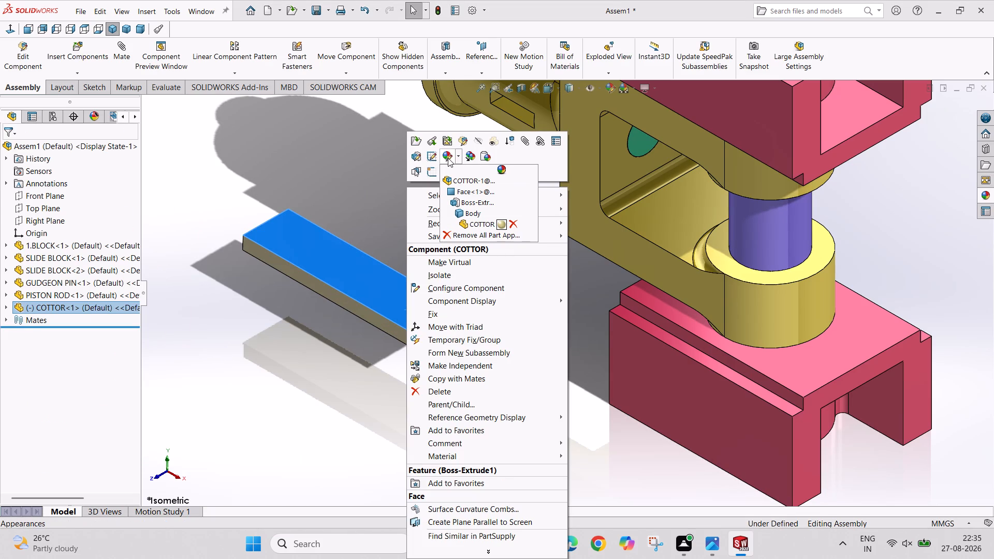
click(464, 228)
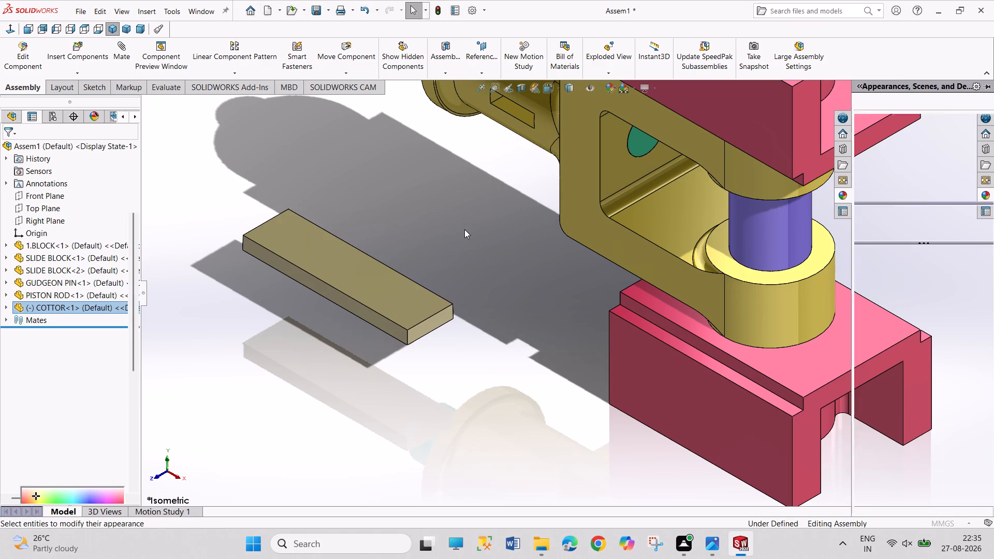
click(71, 436)
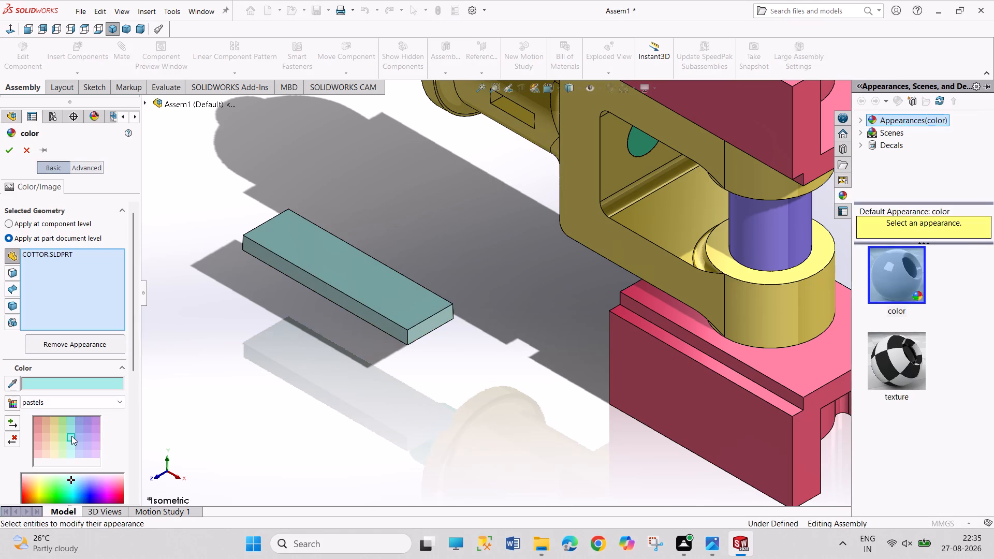
scroll(539, 306, down, 2)
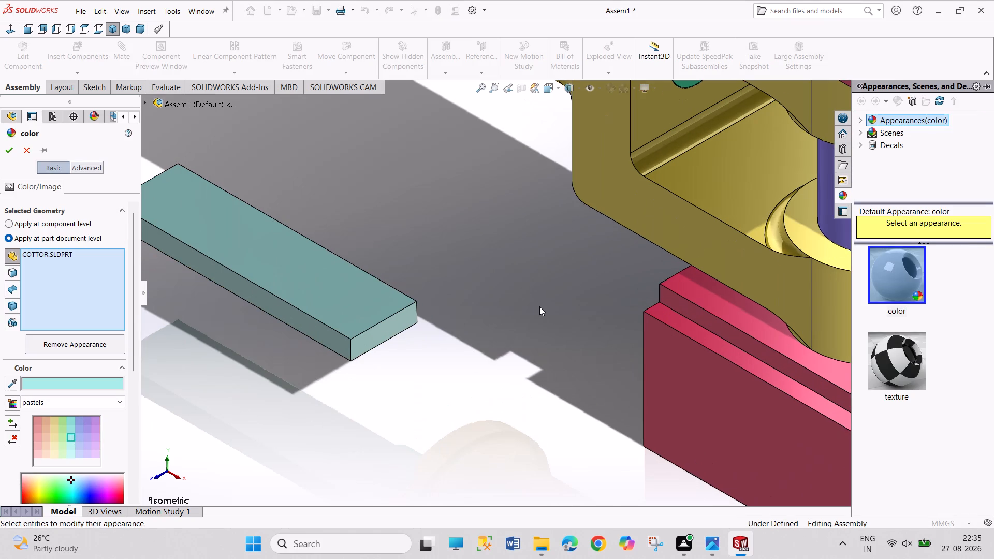
scroll(539, 306, up, 6)
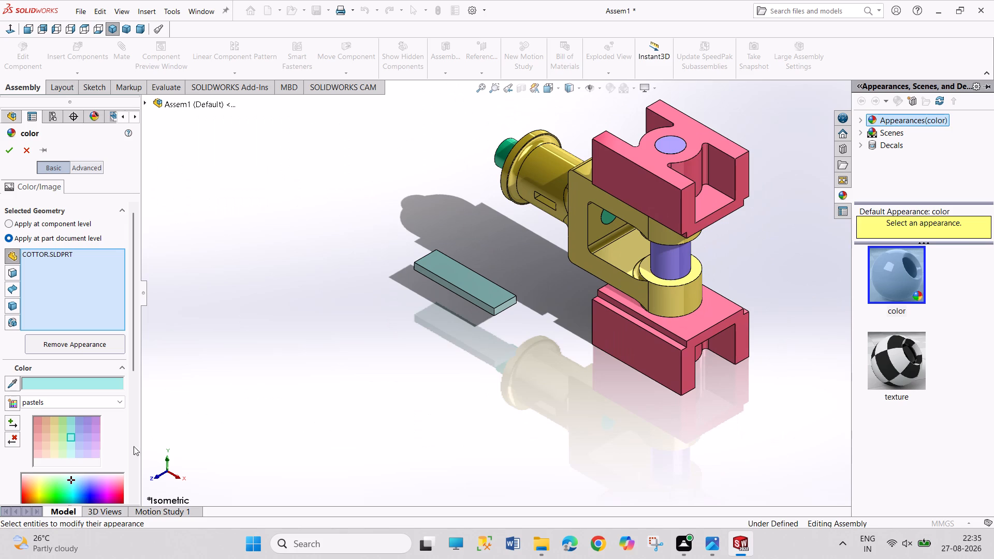
click(97, 417)
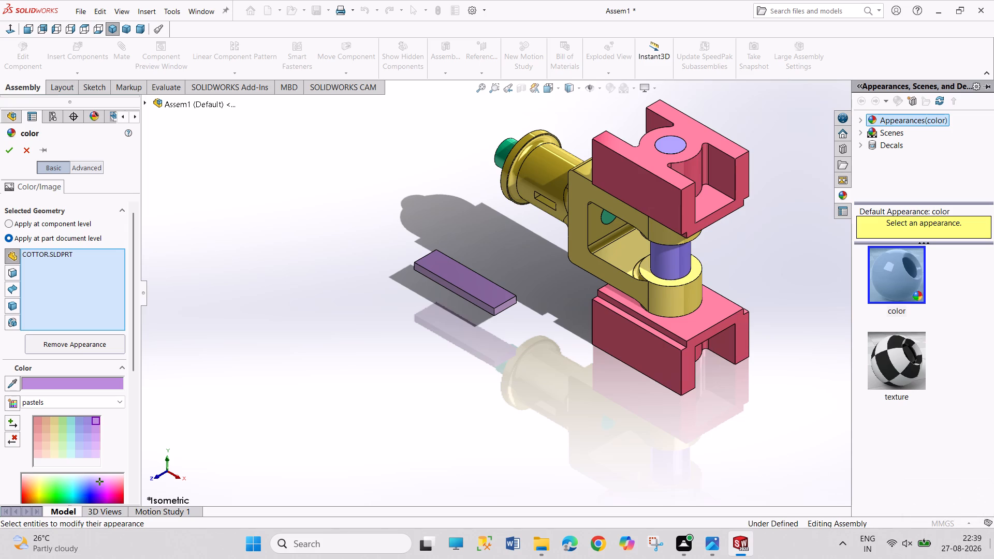
scroll(518, 305, down, 3)
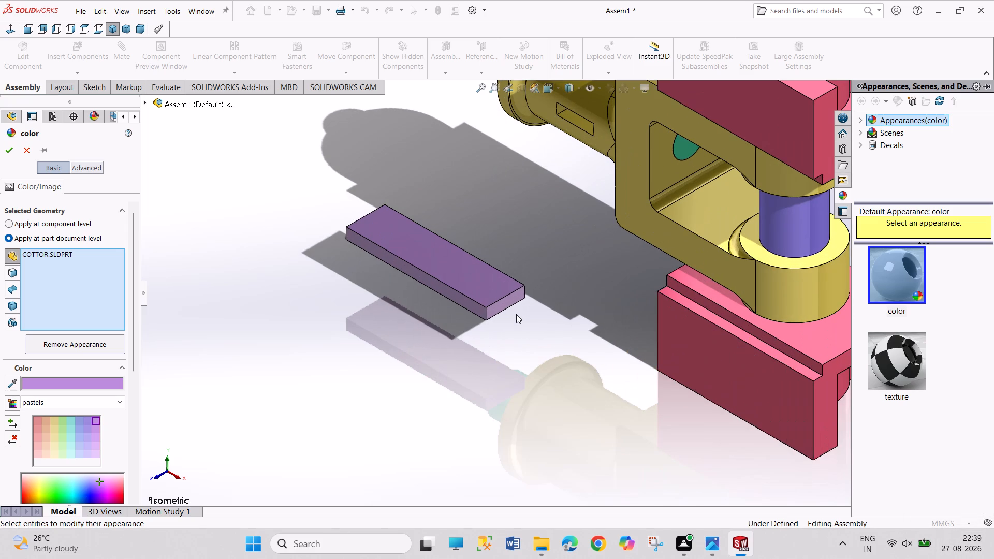
drag(447, 295, 488, 298)
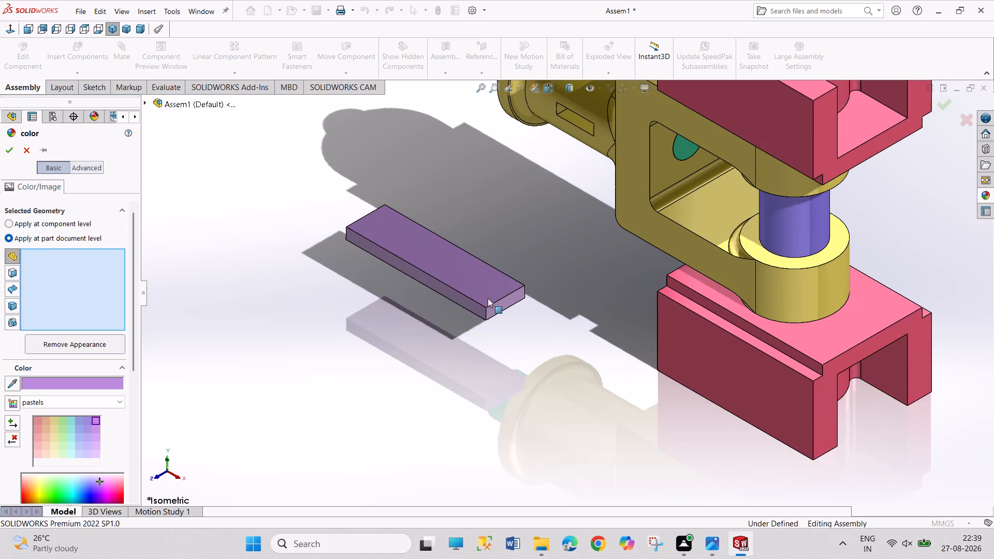
drag(488, 298, 494, 270)
click(556, 301)
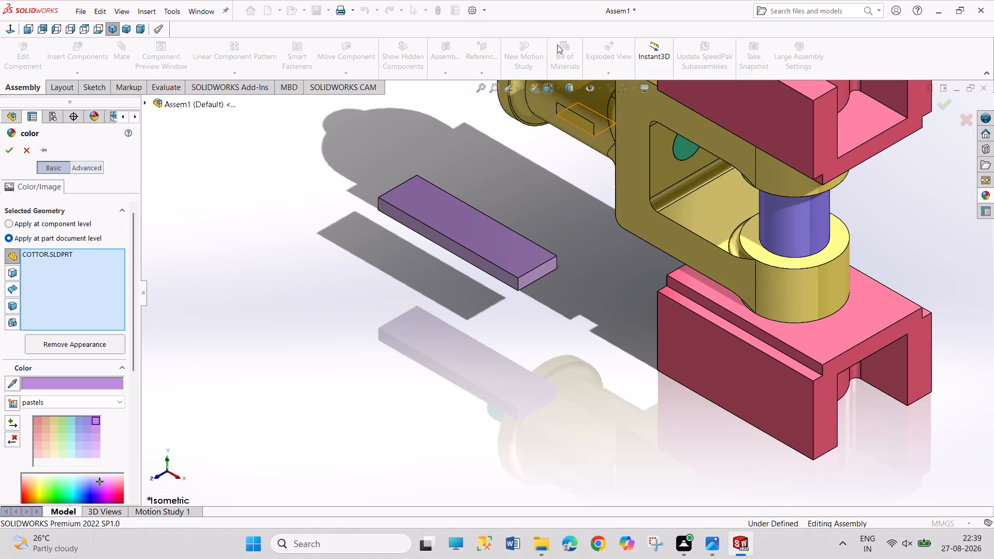
click(5, 152)
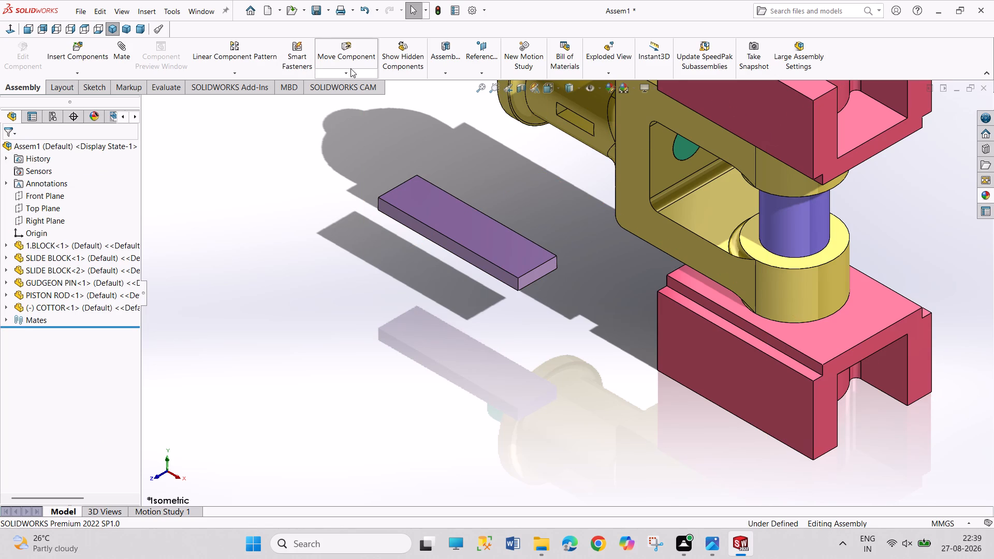
Rotate the cotter freely with Rotate Component, turning it out of its flat inserted orientation towards that of the block's slot.
click(350, 68)
click(356, 97)
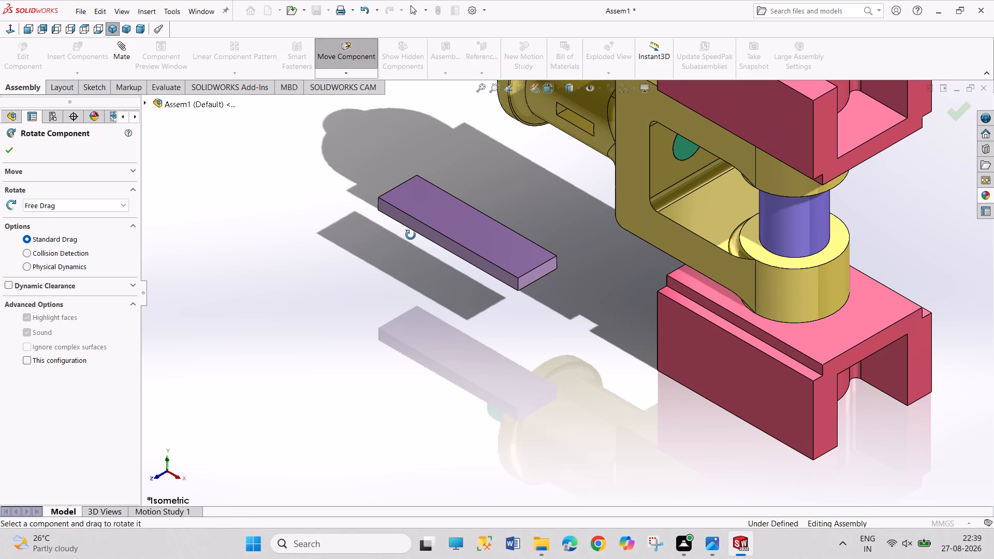
drag(394, 214, 569, 198)
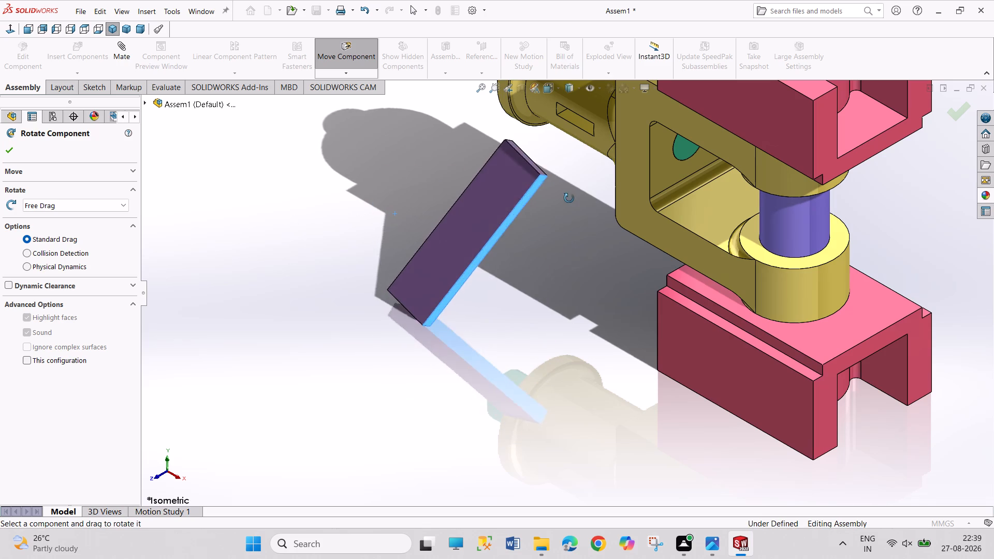
drag(569, 198, 391, 242)
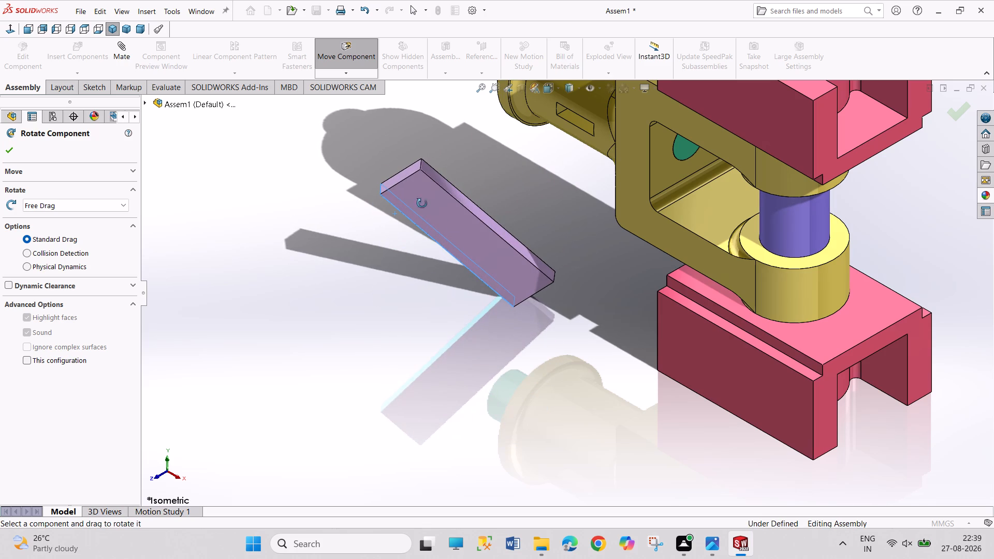
drag(407, 174, 366, 438)
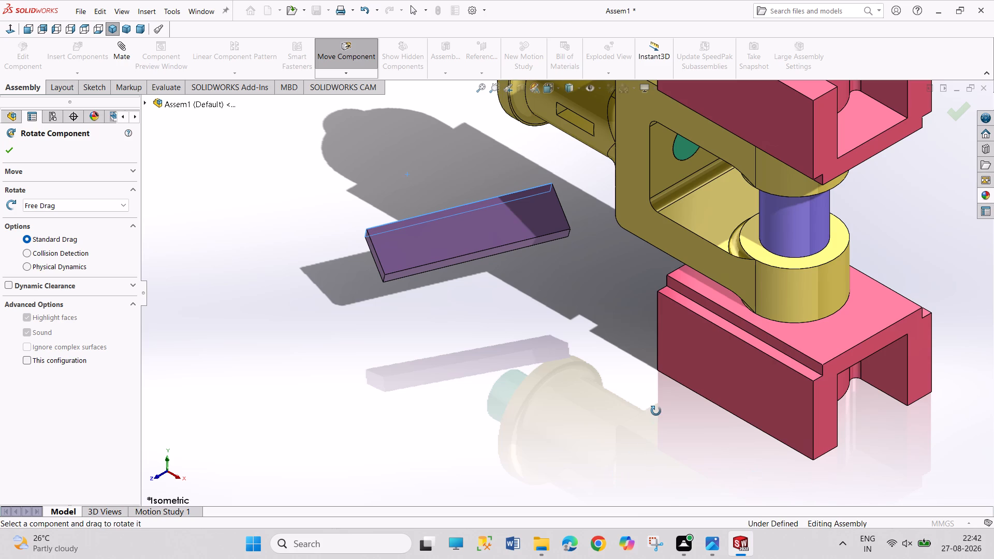
scroll(607, 228, down, 2)
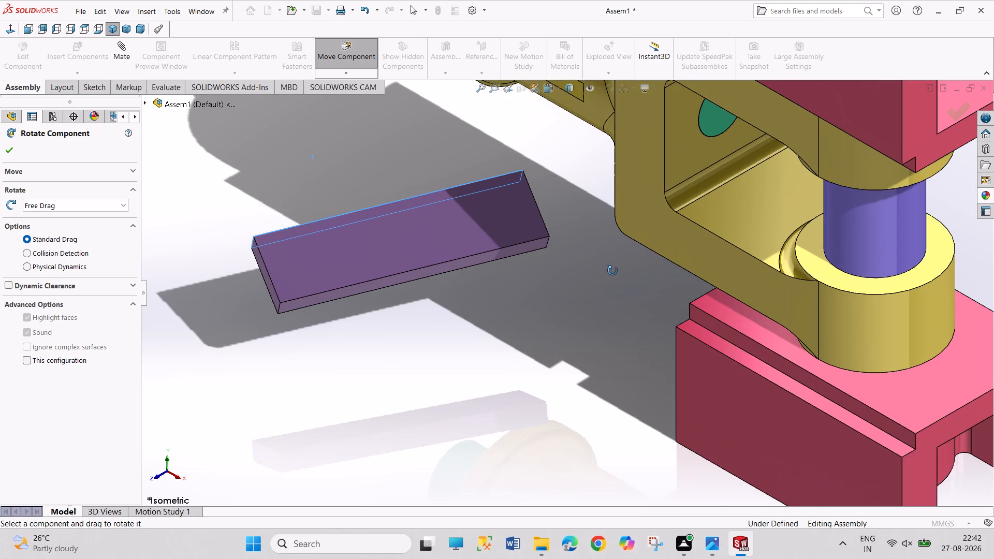
drag(493, 257, 554, 145)
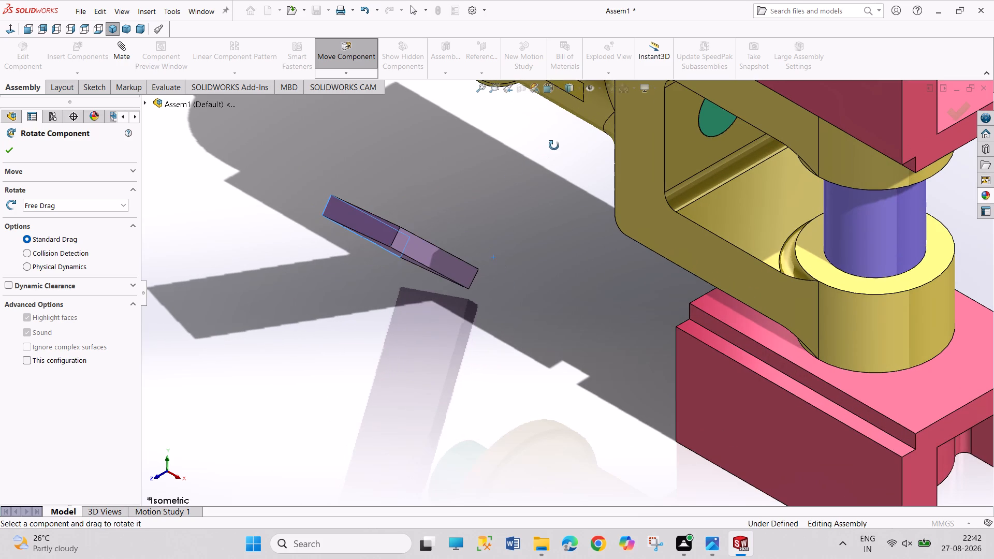
drag(341, 213, 230, 308)
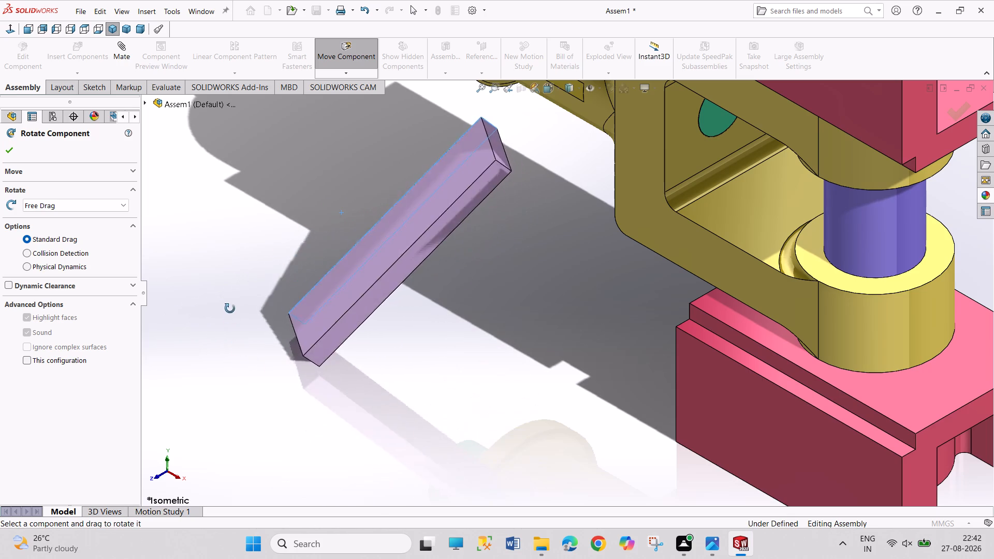
drag(230, 308, 219, 310)
key(Escape)
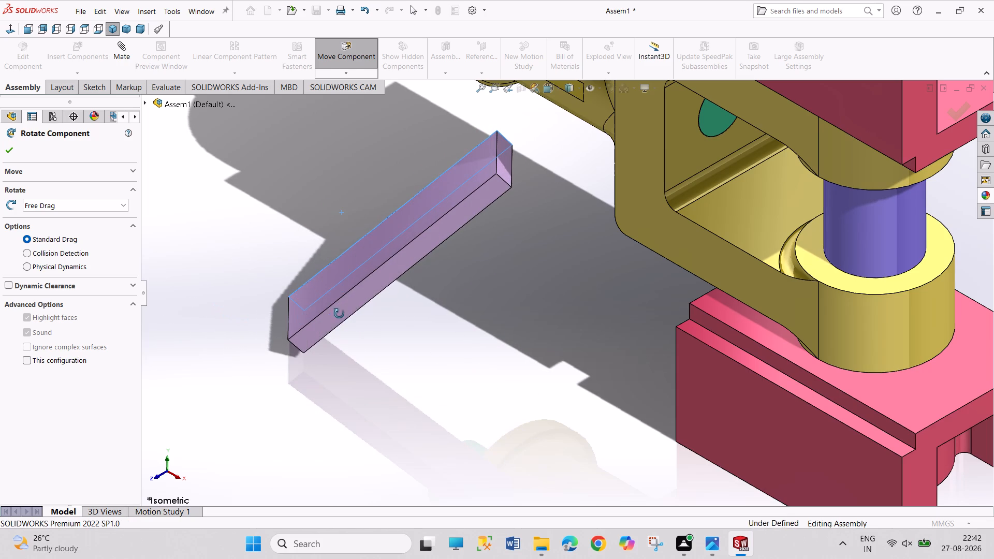
key(Escape)
key(Escape)
Move the cotter up near the slot in the block's barrel, and back out to the open space beside it.
scroll(554, 185, up, 1)
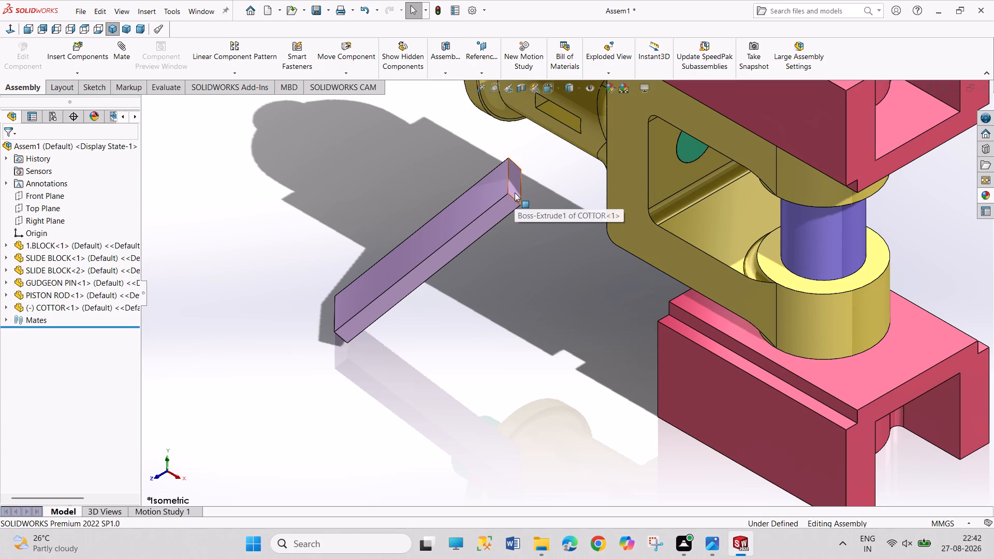
scroll(568, 171, down, 3)
scroll(568, 171, up, 6)
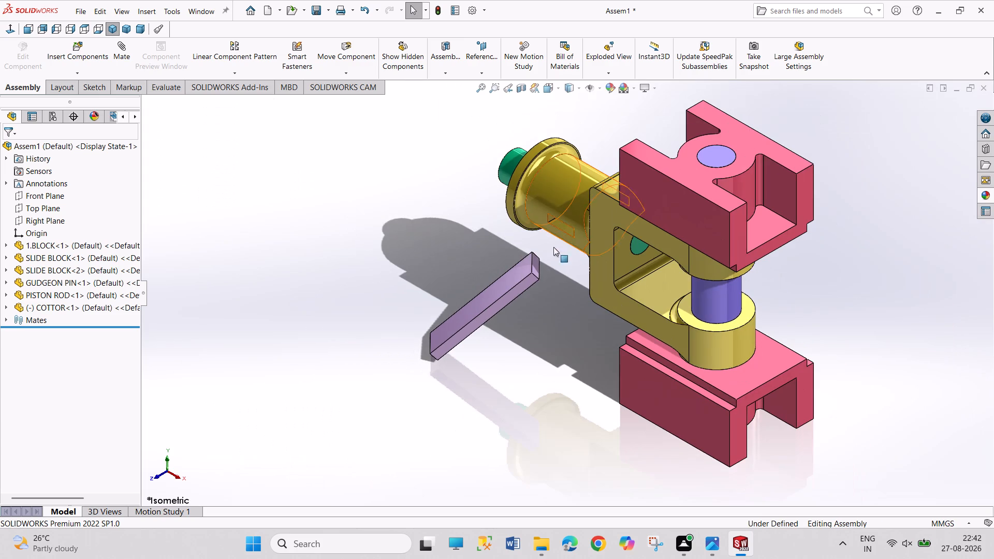
drag(498, 306, 548, 269)
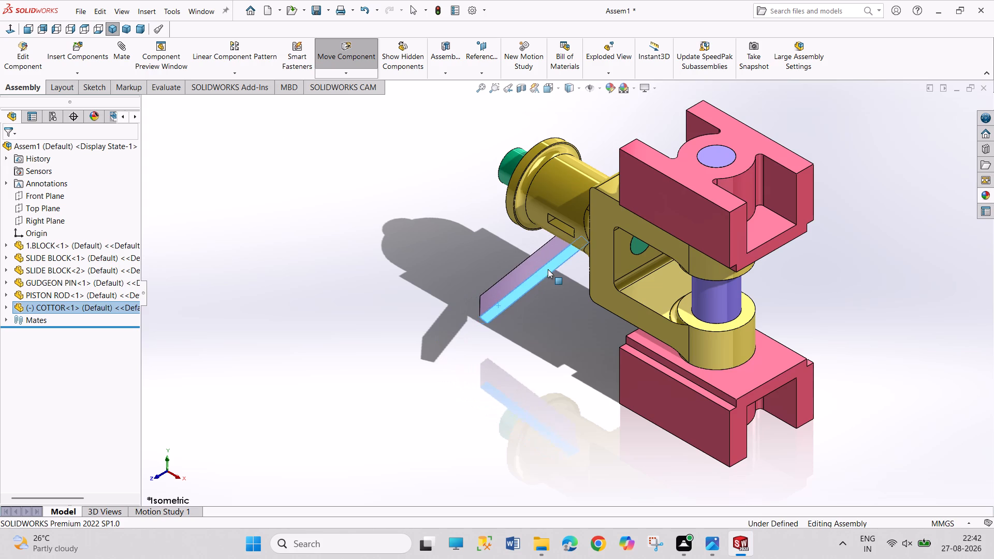
drag(548, 269, 440, 309)
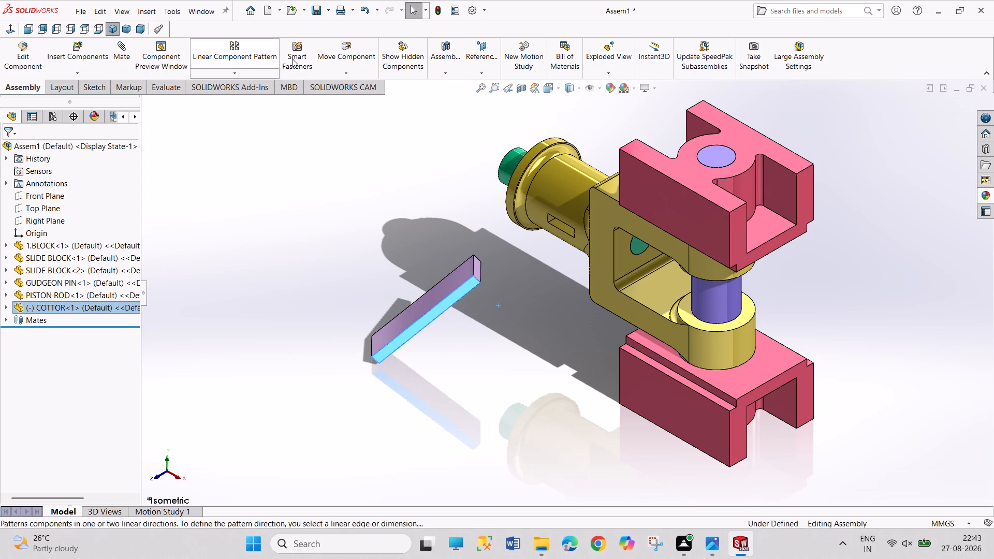
Rotate the cotter freely with Rotate Component so its broad face turns upward, towards the orientation of the slot in the block's barrel.
click(348, 73)
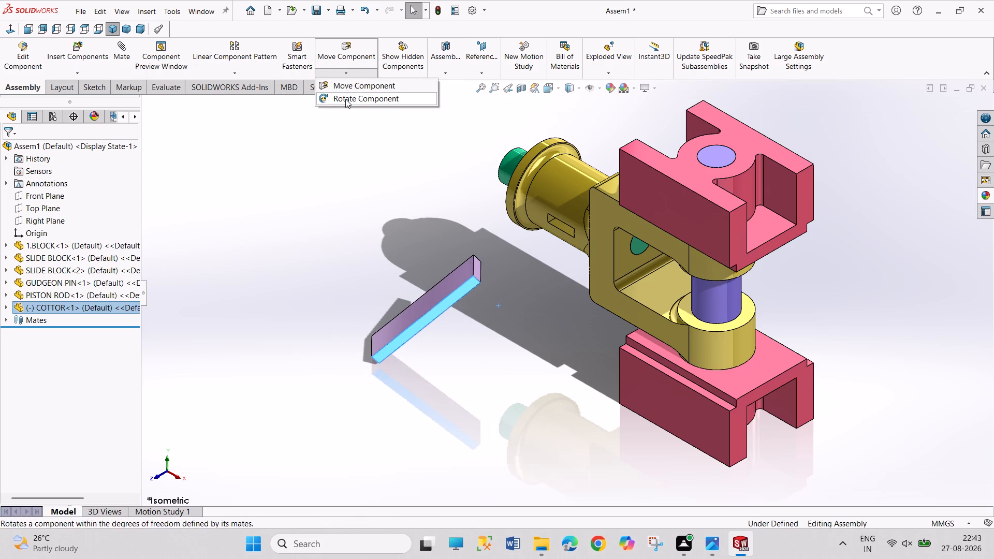
click(345, 99)
drag(384, 338, 437, 275)
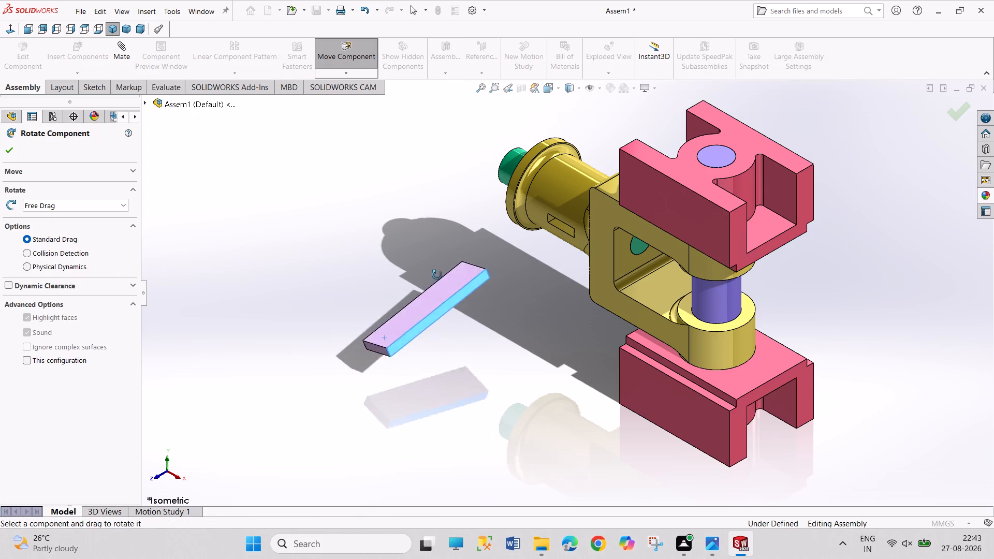
drag(437, 275, 466, 288)
drag(395, 346, 347, 332)
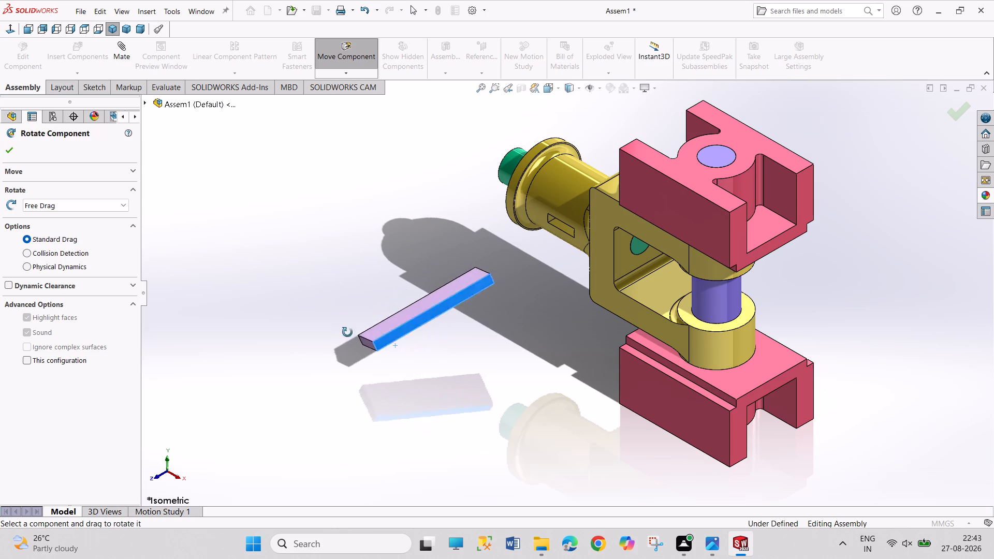
drag(347, 332, 384, 344)
click(335, 61)
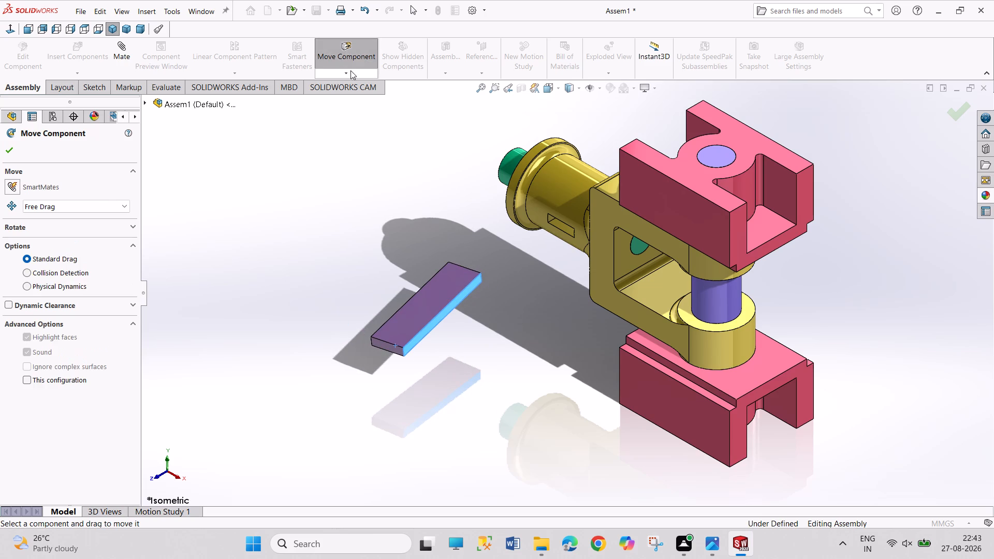
click(352, 74)
click(361, 90)
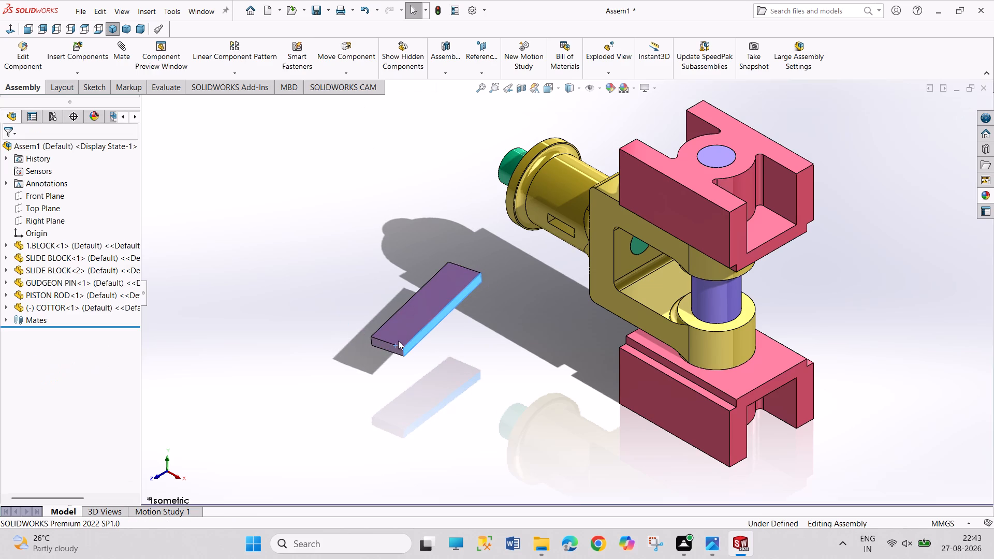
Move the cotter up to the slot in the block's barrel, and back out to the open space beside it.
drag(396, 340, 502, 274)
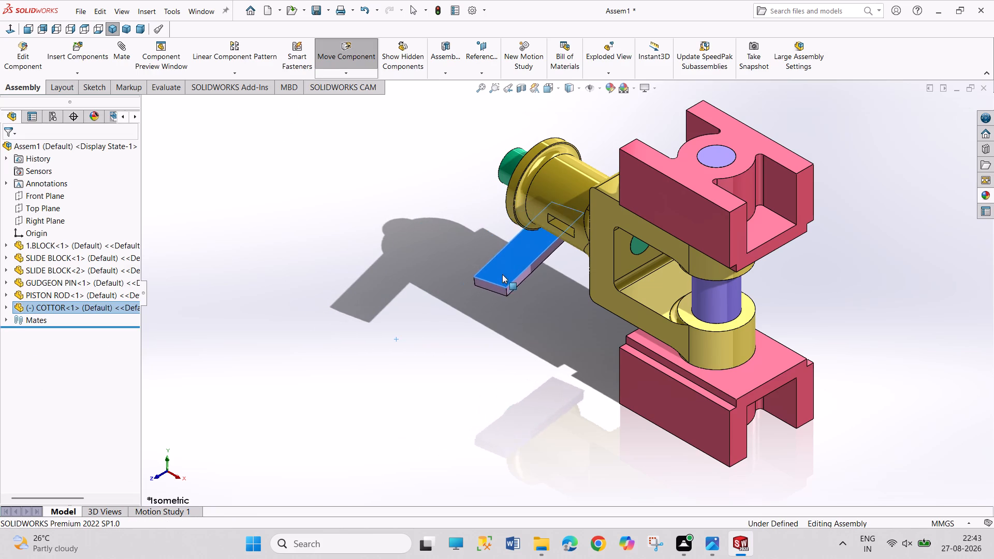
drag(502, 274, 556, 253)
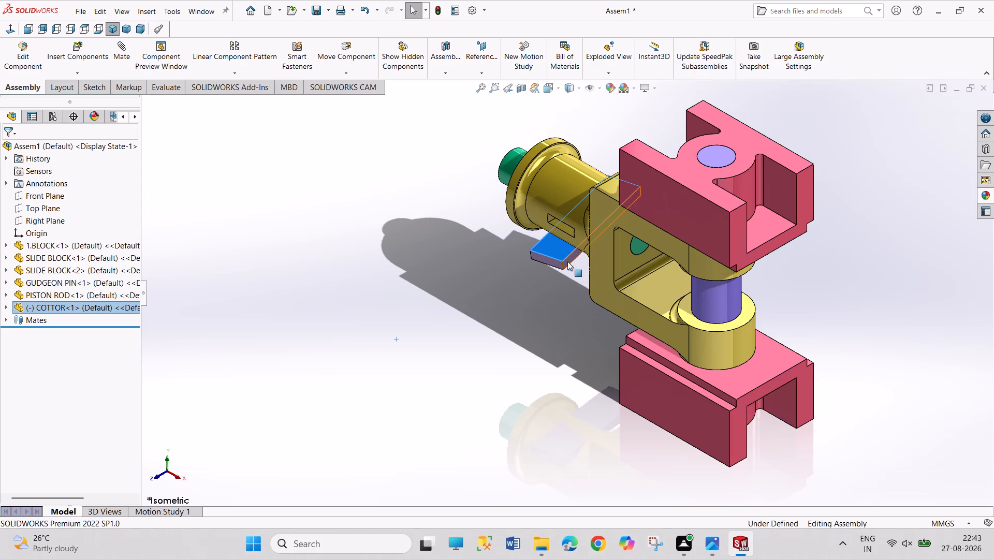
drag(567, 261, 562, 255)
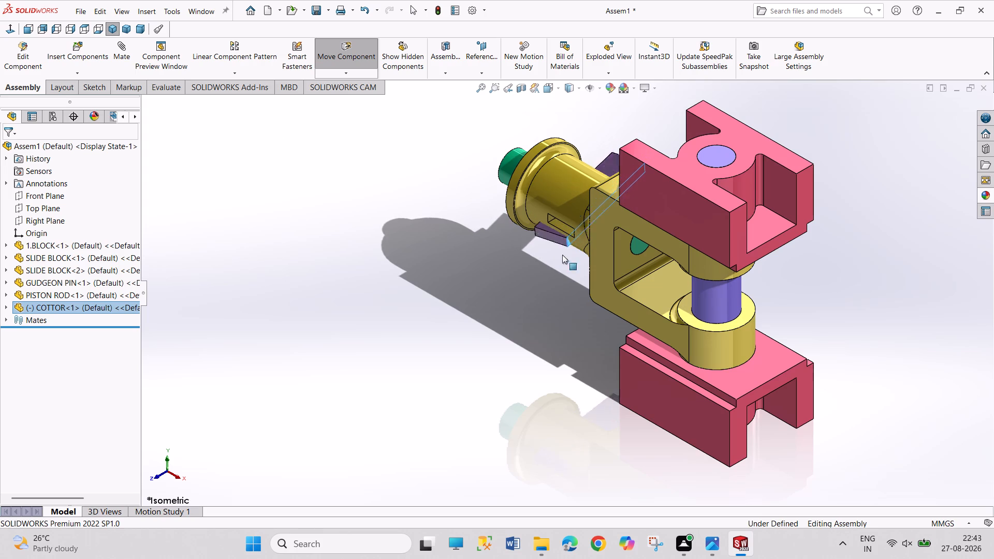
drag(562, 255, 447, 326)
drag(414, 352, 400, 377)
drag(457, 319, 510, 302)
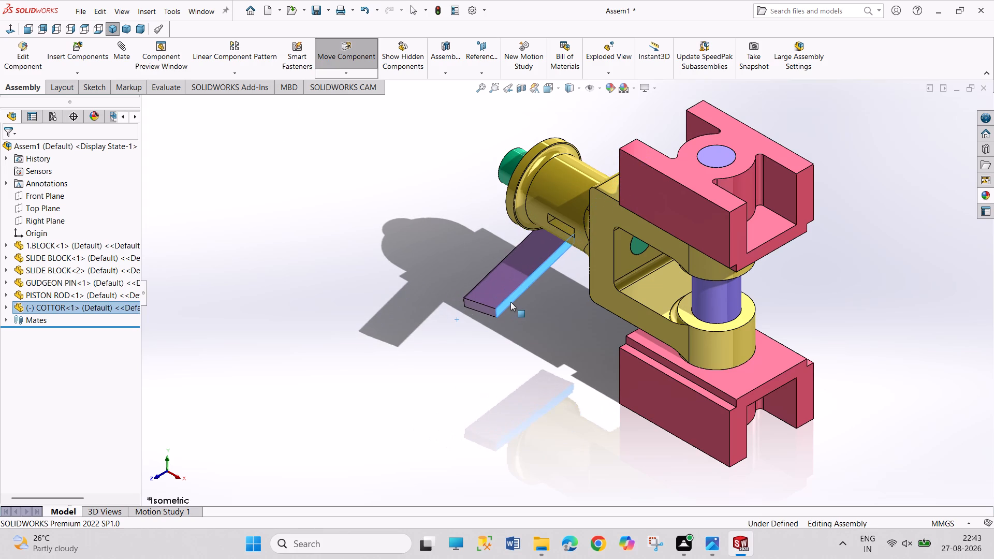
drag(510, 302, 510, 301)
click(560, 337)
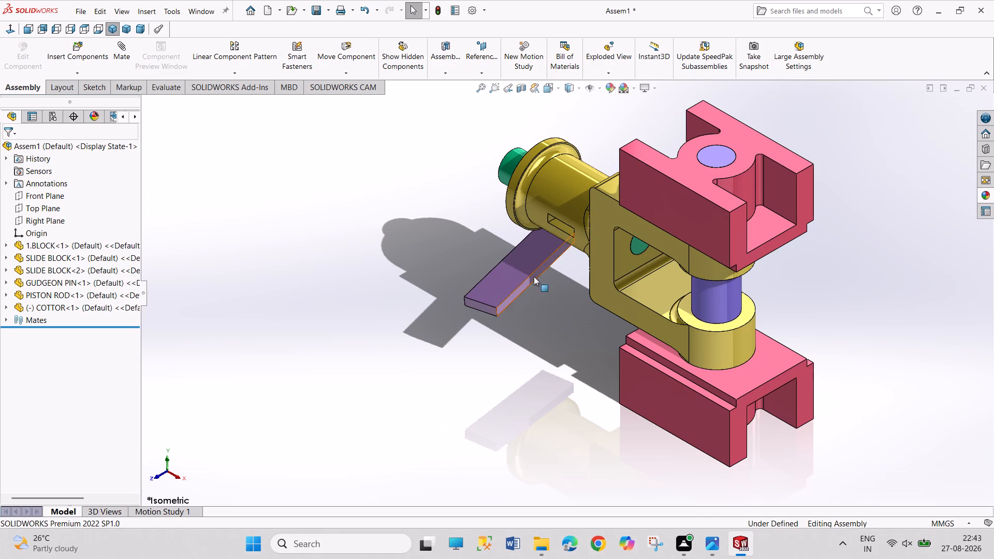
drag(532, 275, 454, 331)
Examine the cotter's orientation and position relative to the slot in the block's barrel from several sides.
scroll(519, 310, up, 1)
middle_drag(519, 310, 496, 318)
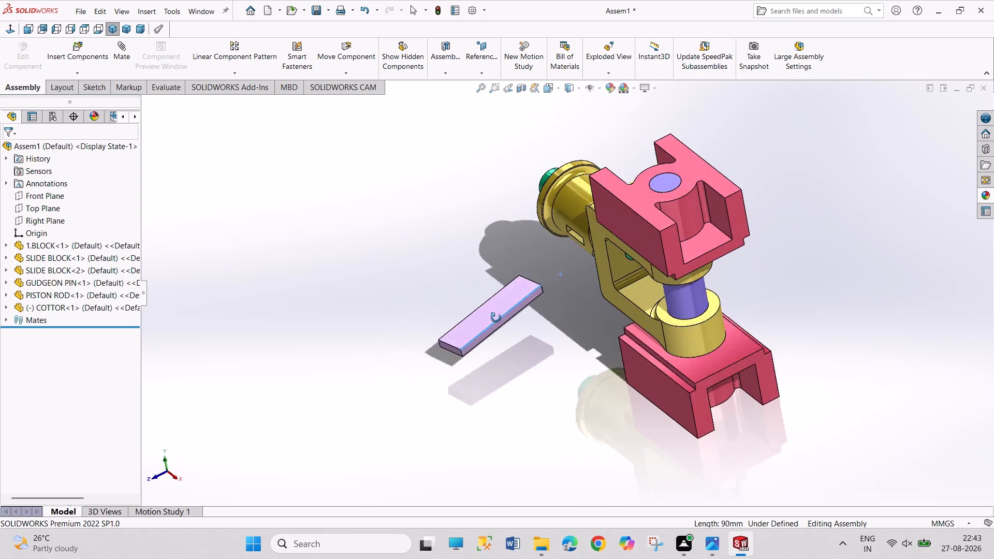
middle_drag(496, 318, 501, 360)
scroll(561, 281, down, 6)
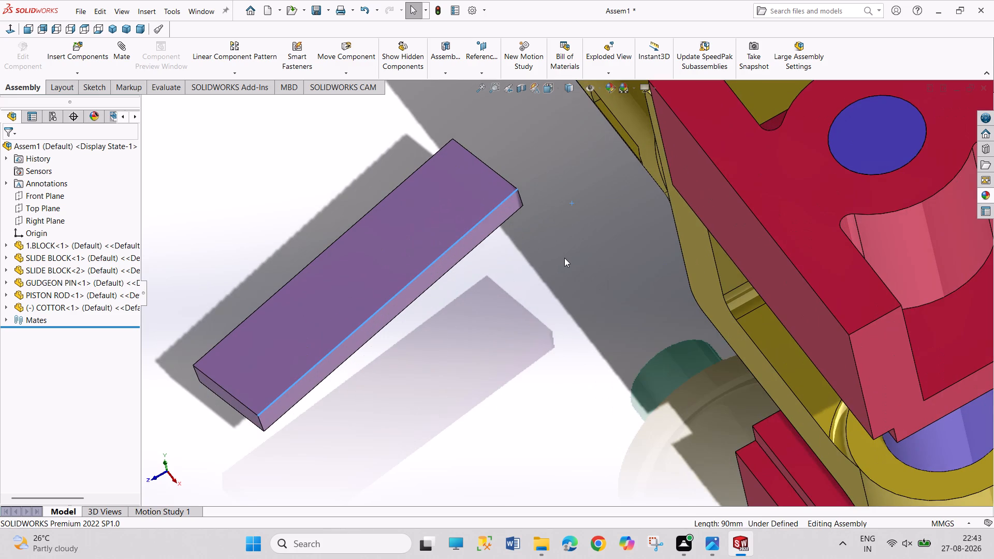
middle_drag(542, 260, 541, 348)
scroll(565, 314, up, 4)
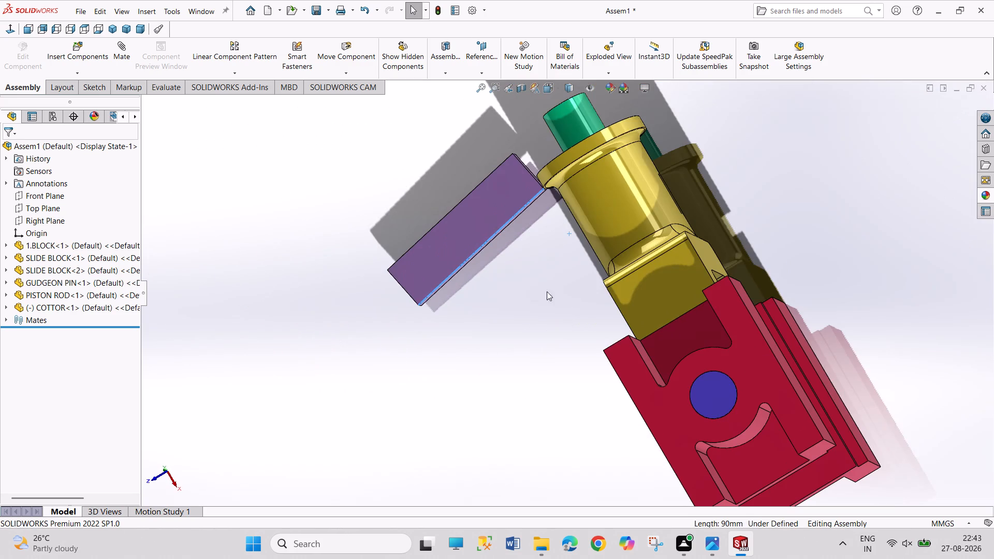
scroll(378, 324, up, 1)
middle_drag(378, 324, 562, 464)
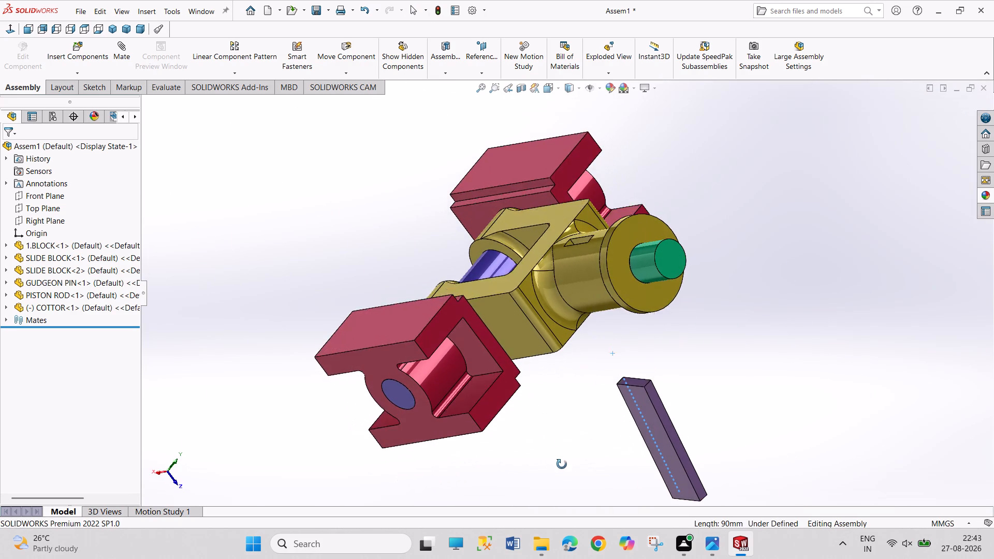
middle_drag(562, 464, 563, 472)
scroll(656, 433, up, 3)
scroll(650, 388, down, 1)
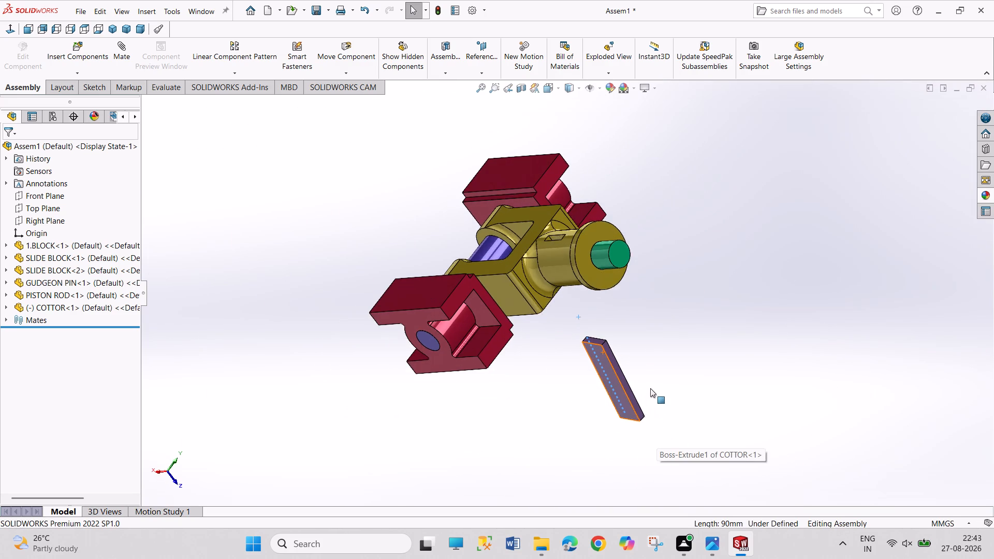
scroll(650, 388, down, 1)
middle_drag(633, 362, 639, 448)
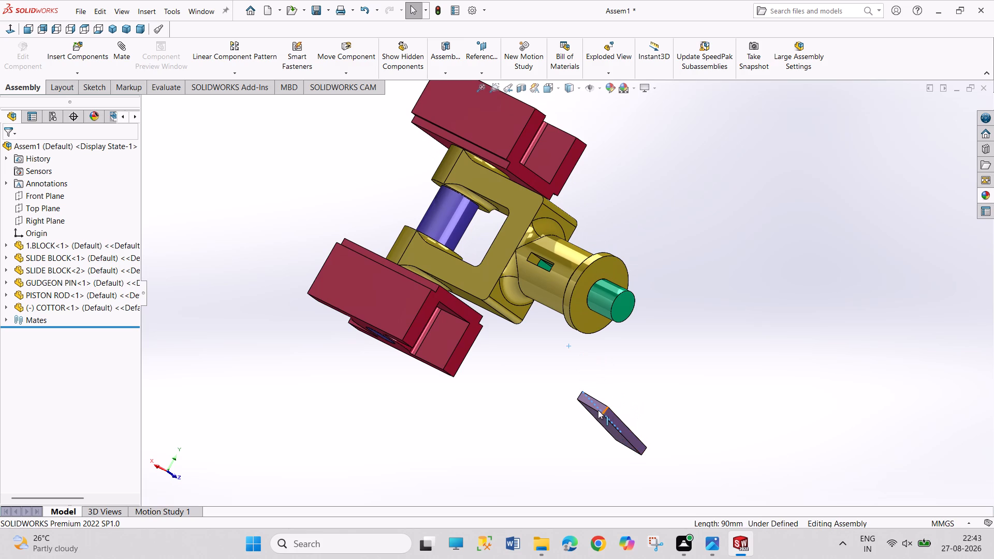
click(600, 404)
middle_drag(661, 404, 577, 314)
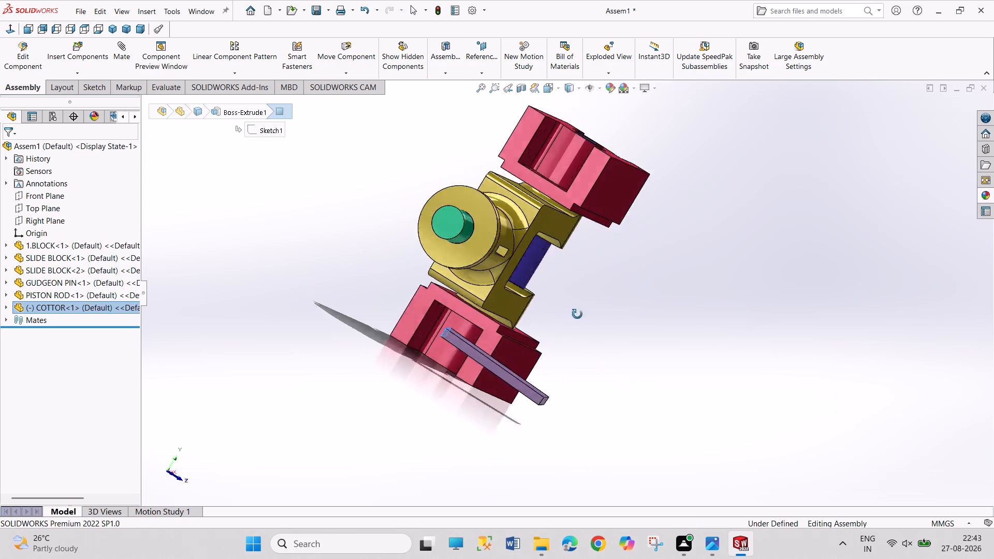
middle_drag(577, 314, 537, 275)
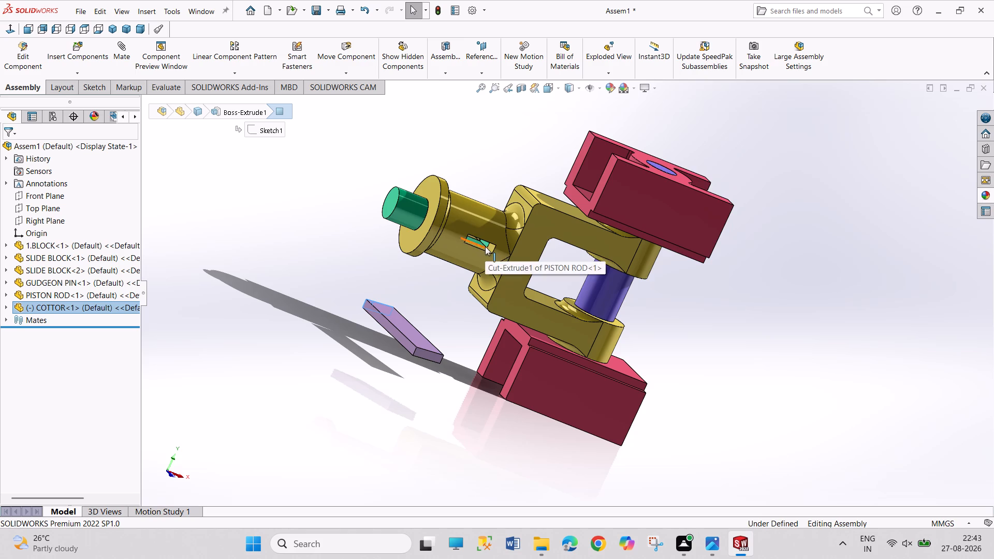
click(457, 356)
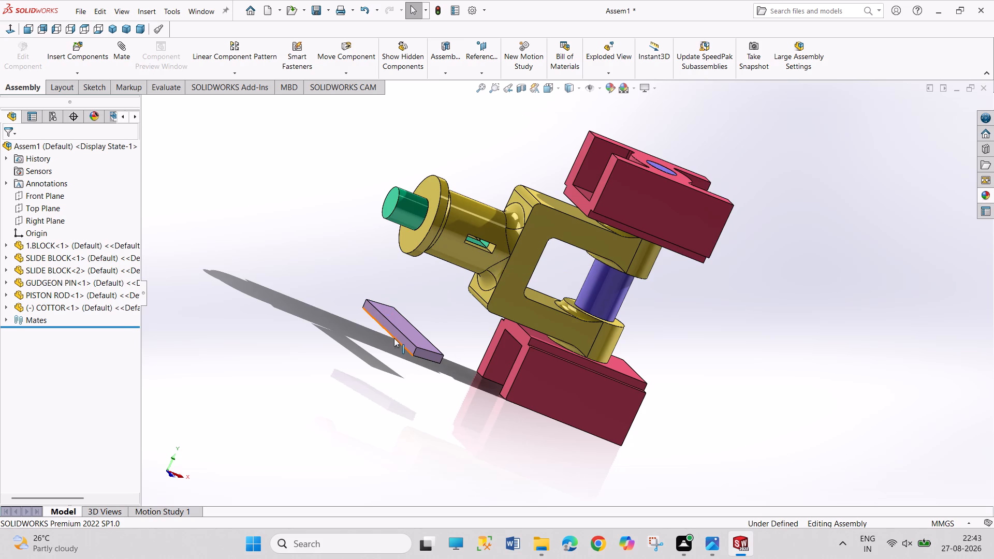
Move the cotter up to the slot in the block's barrel, adjusting its position from several viewing directions.
drag(394, 338, 494, 270)
middle_drag(459, 369, 399, 313)
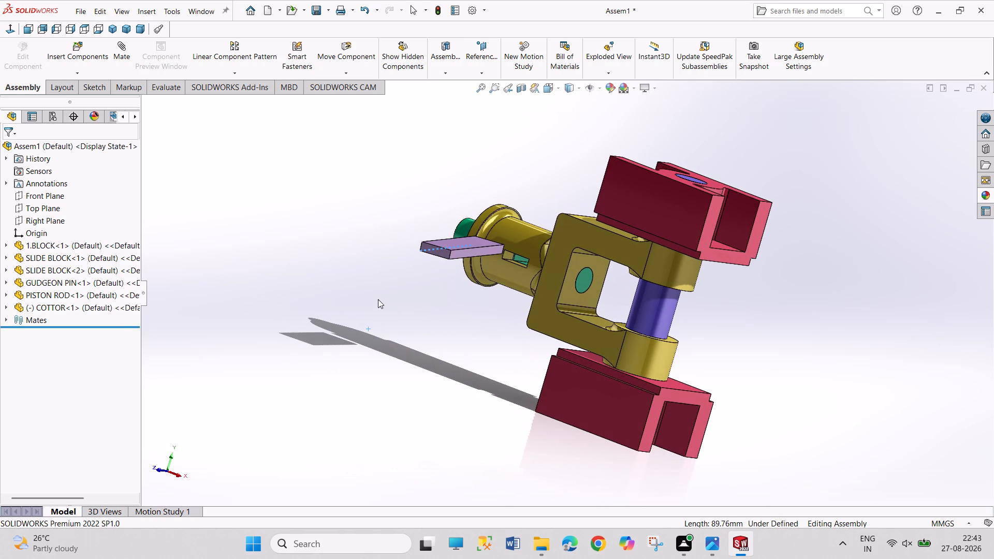
drag(458, 253, 489, 264)
middle_drag(504, 308, 564, 275)
scroll(522, 259, up, 1)
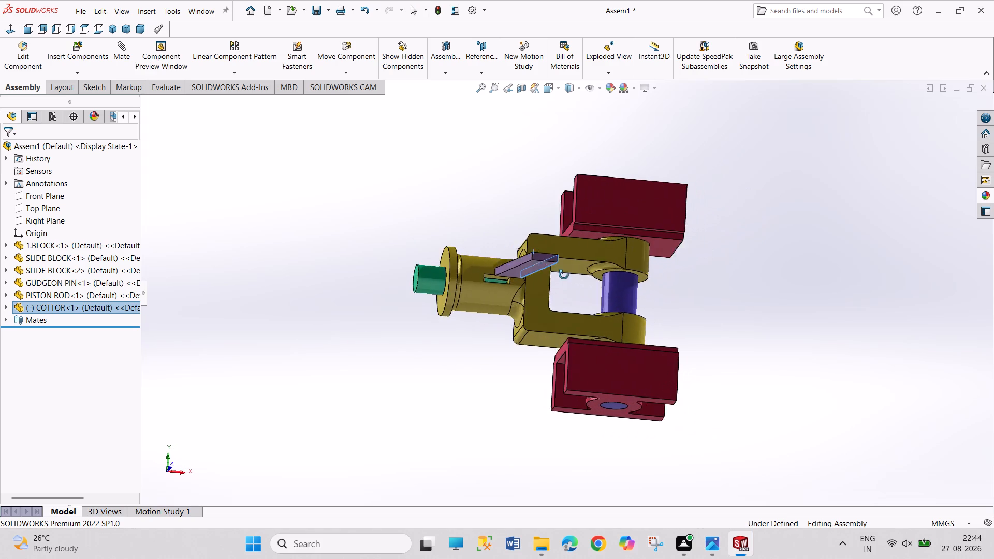
middle_drag(564, 275, 594, 302)
drag(556, 274, 542, 281)
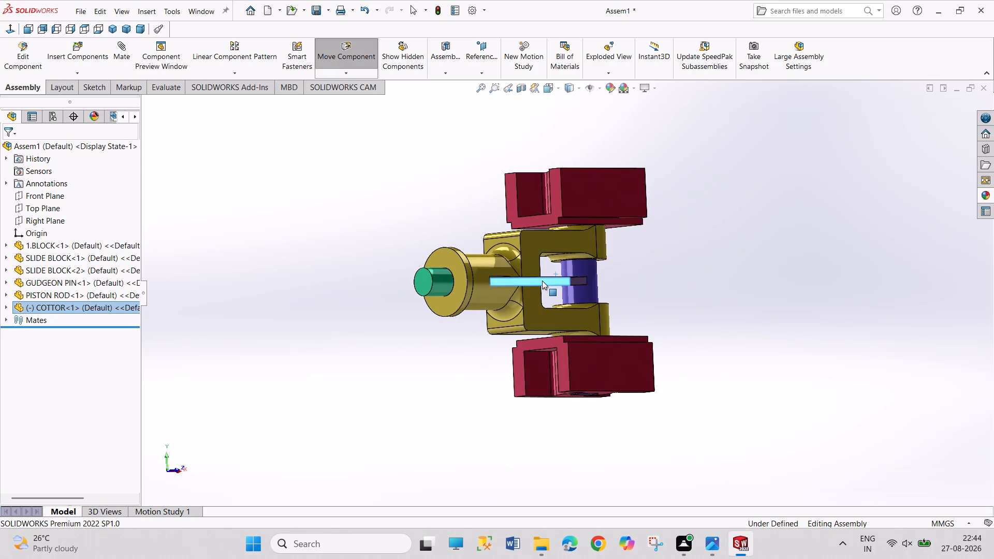
drag(542, 281, 537, 281)
middle_drag(485, 366, 421, 406)
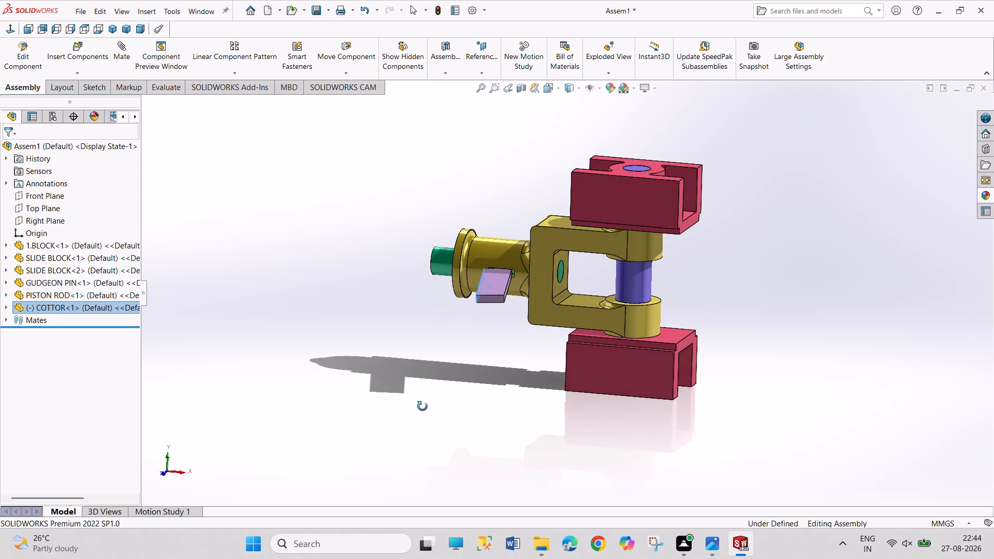
drag(491, 296, 504, 300)
drag(494, 298, 499, 297)
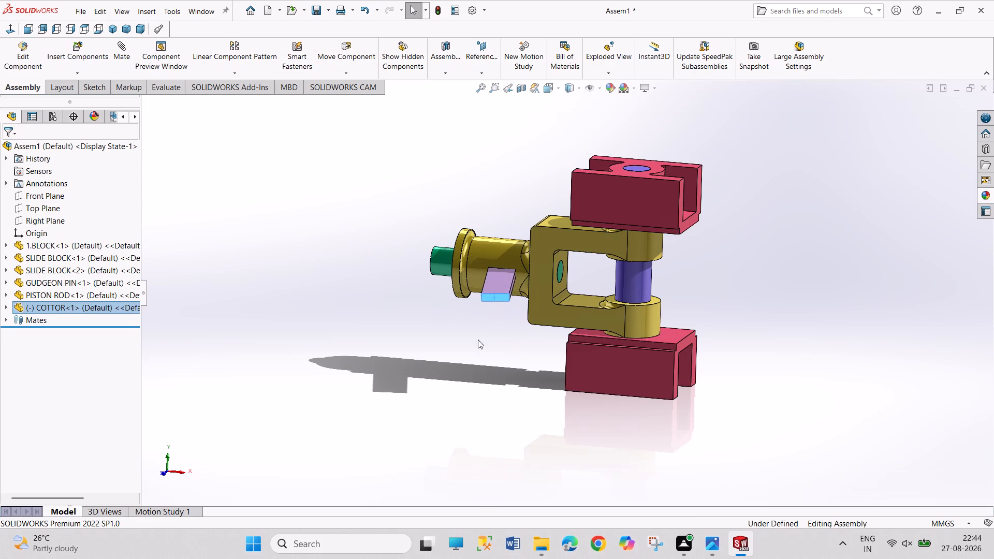
Move the cotter out of the block's barrel so it sits just beside the slot opening.
middle_drag(471, 351, 575, 232)
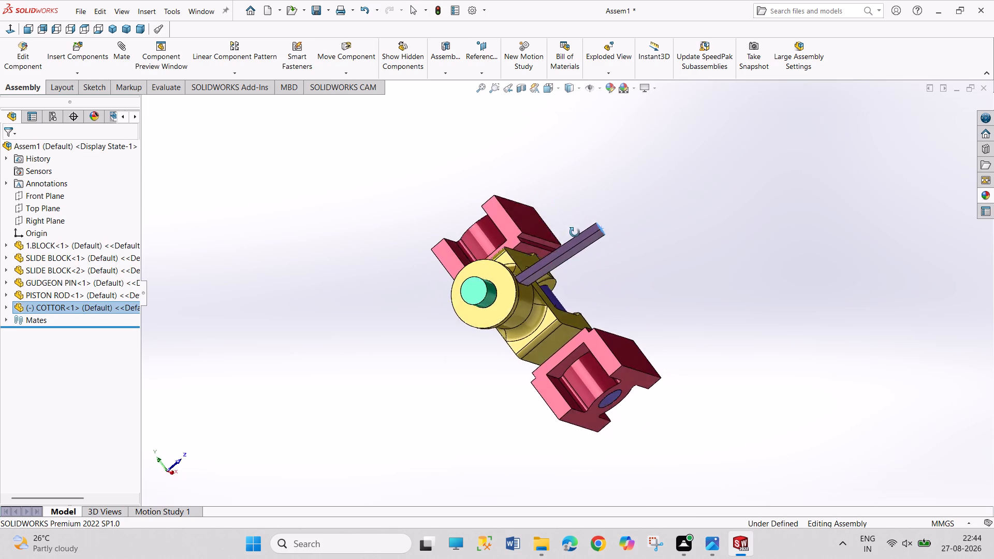
middle_drag(575, 232, 596, 413)
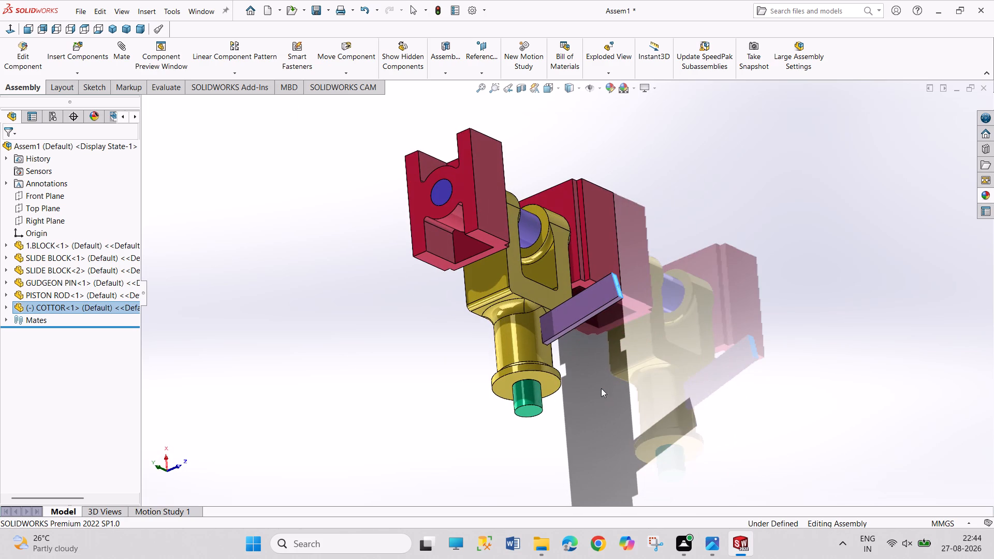
drag(606, 304, 586, 321)
drag(568, 324, 581, 313)
click(572, 313)
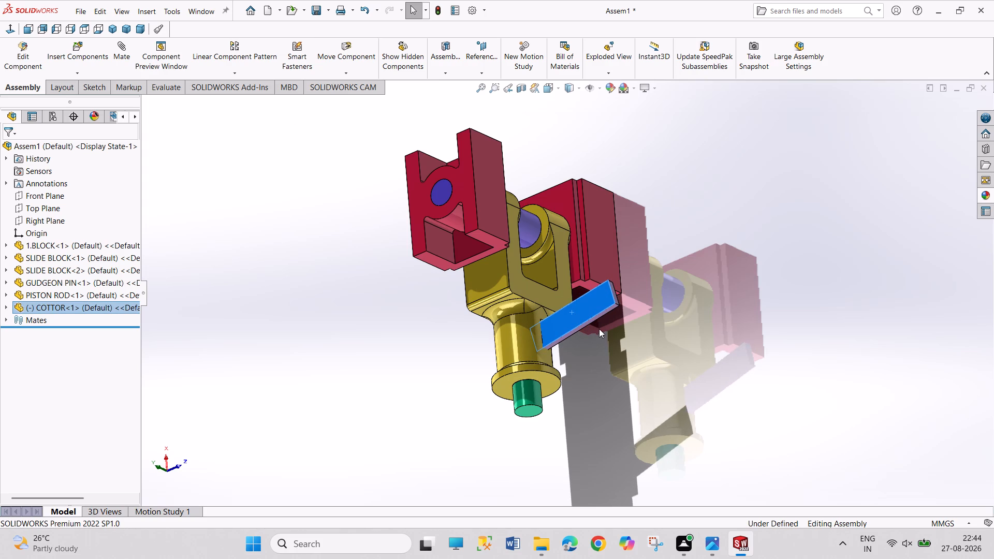
drag(558, 326, 597, 330)
click(611, 386)
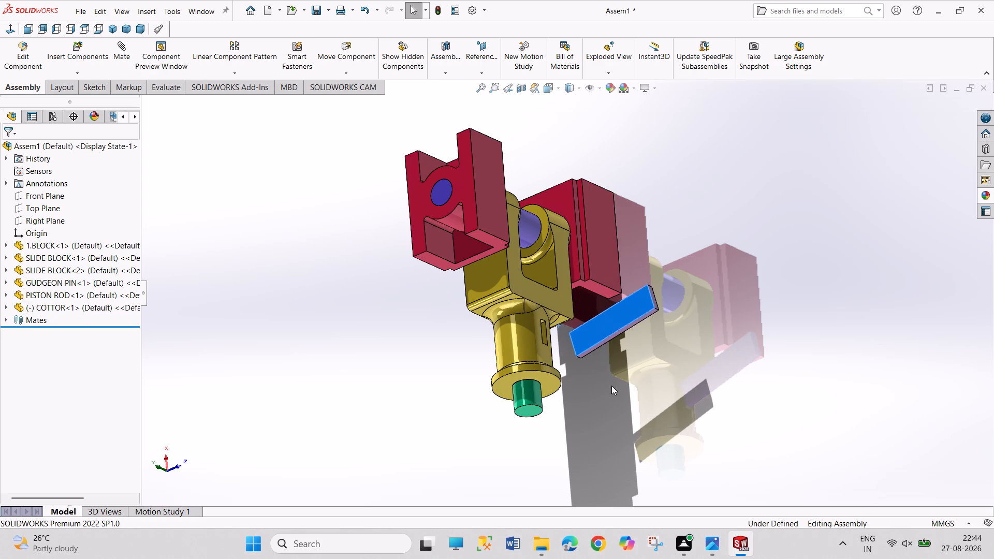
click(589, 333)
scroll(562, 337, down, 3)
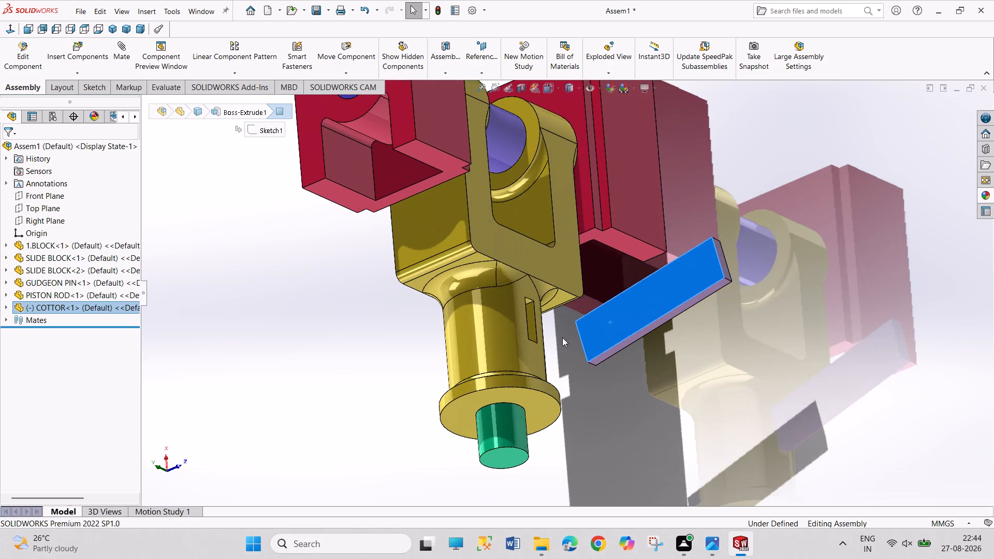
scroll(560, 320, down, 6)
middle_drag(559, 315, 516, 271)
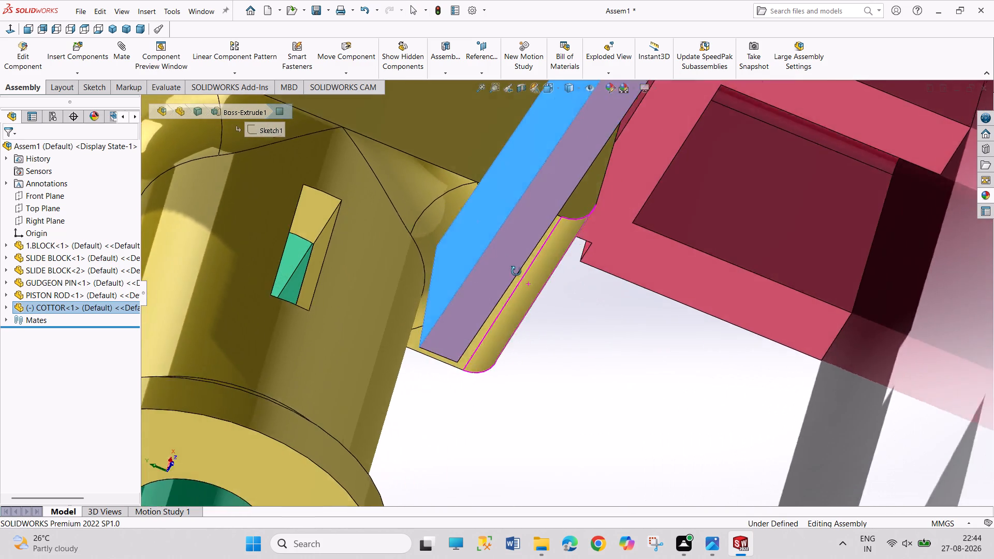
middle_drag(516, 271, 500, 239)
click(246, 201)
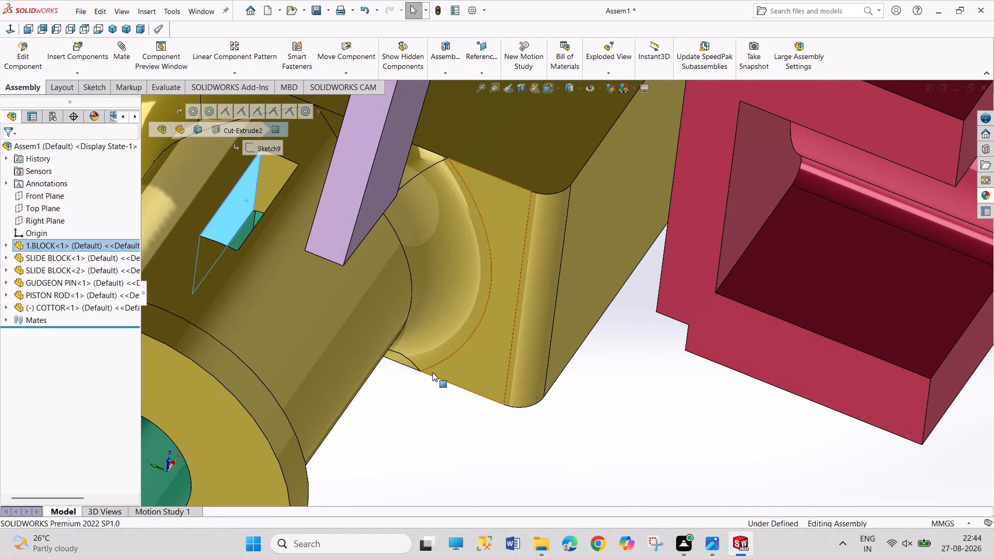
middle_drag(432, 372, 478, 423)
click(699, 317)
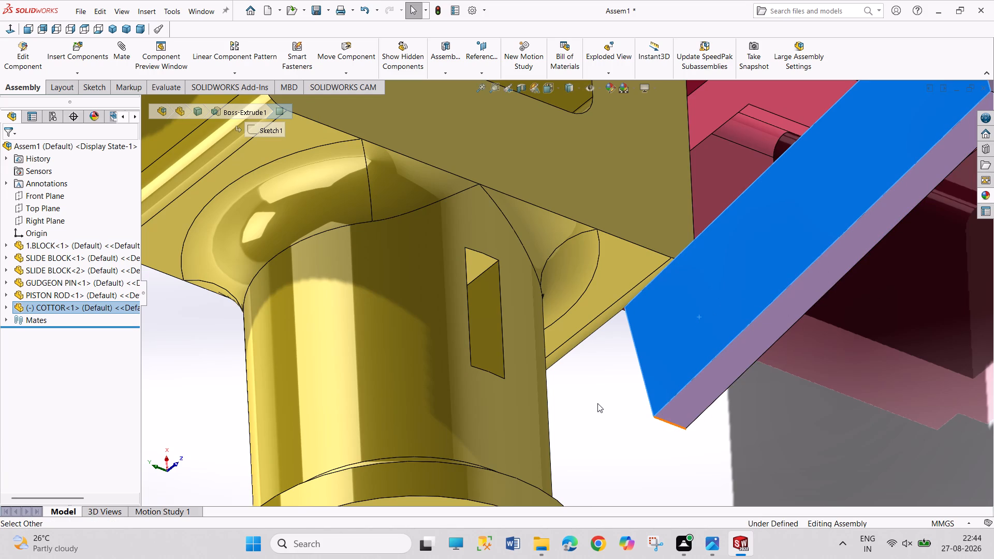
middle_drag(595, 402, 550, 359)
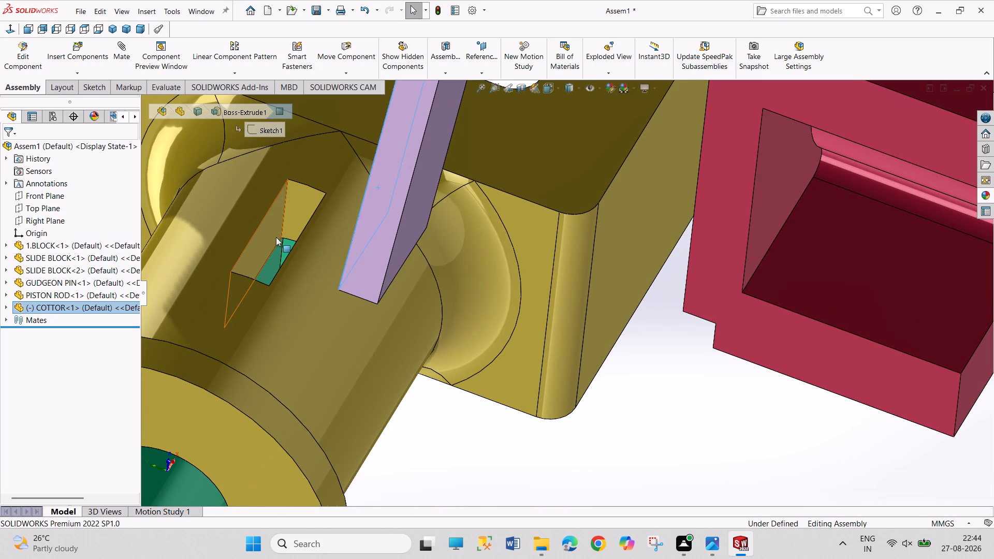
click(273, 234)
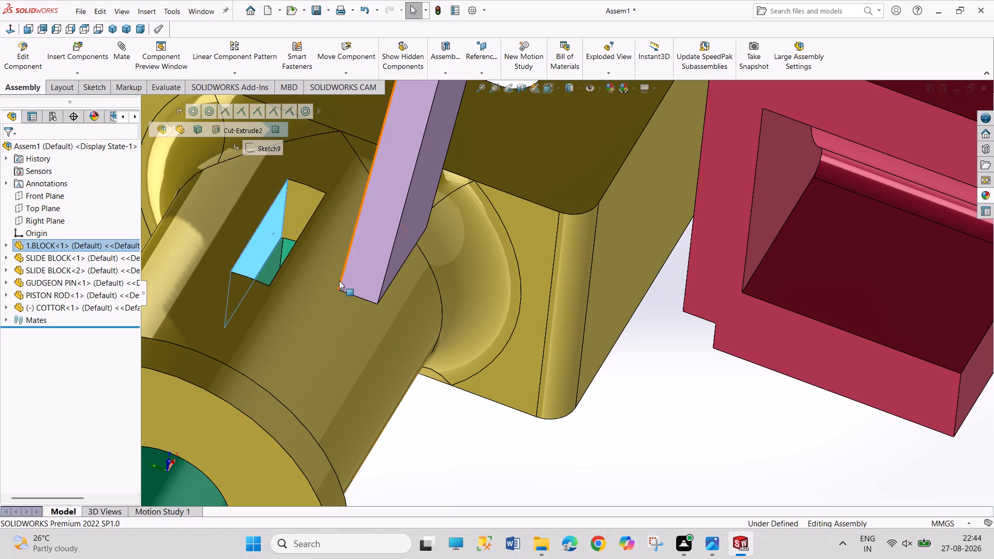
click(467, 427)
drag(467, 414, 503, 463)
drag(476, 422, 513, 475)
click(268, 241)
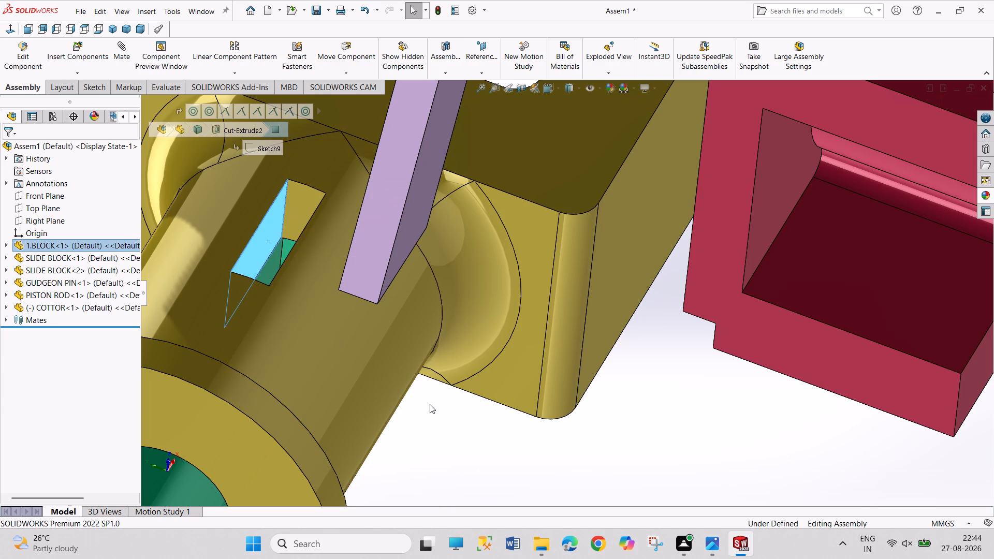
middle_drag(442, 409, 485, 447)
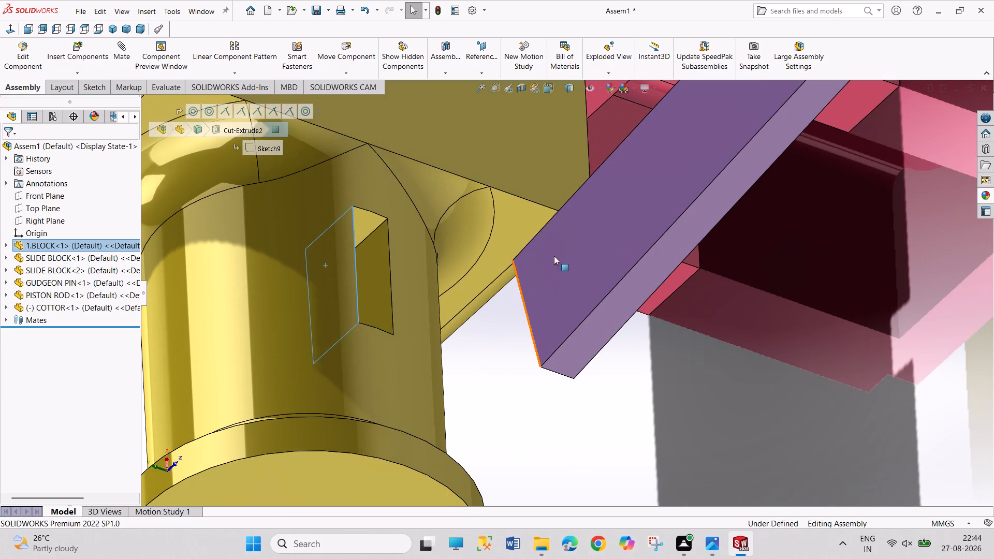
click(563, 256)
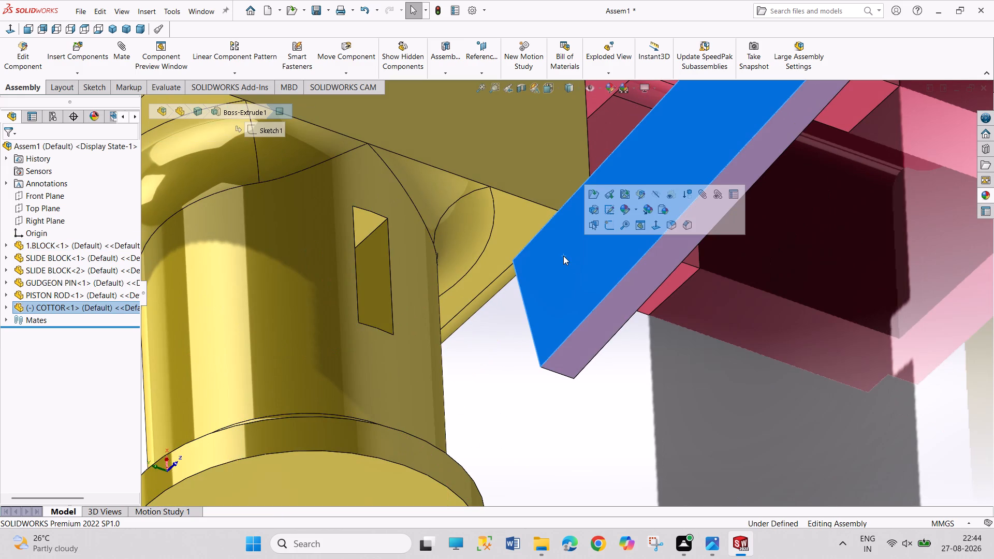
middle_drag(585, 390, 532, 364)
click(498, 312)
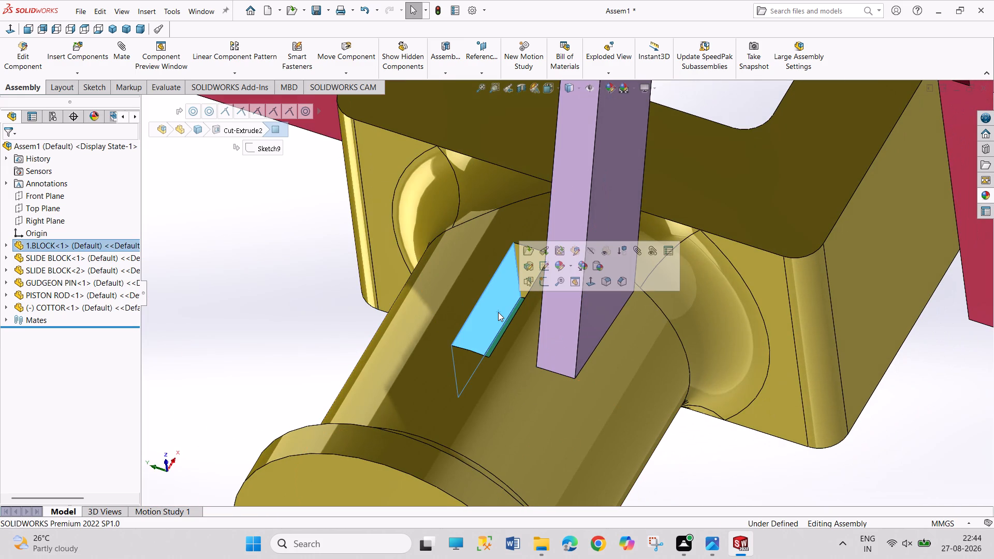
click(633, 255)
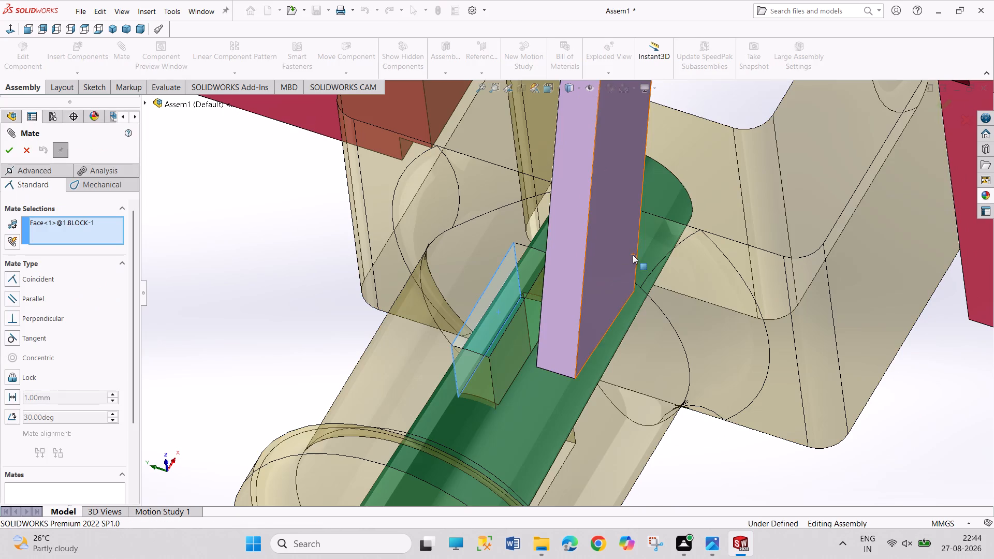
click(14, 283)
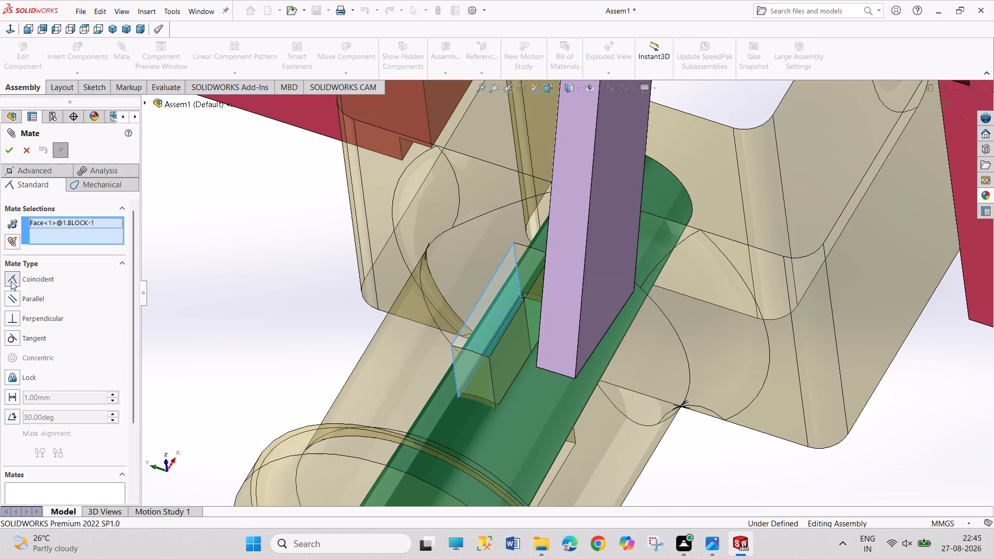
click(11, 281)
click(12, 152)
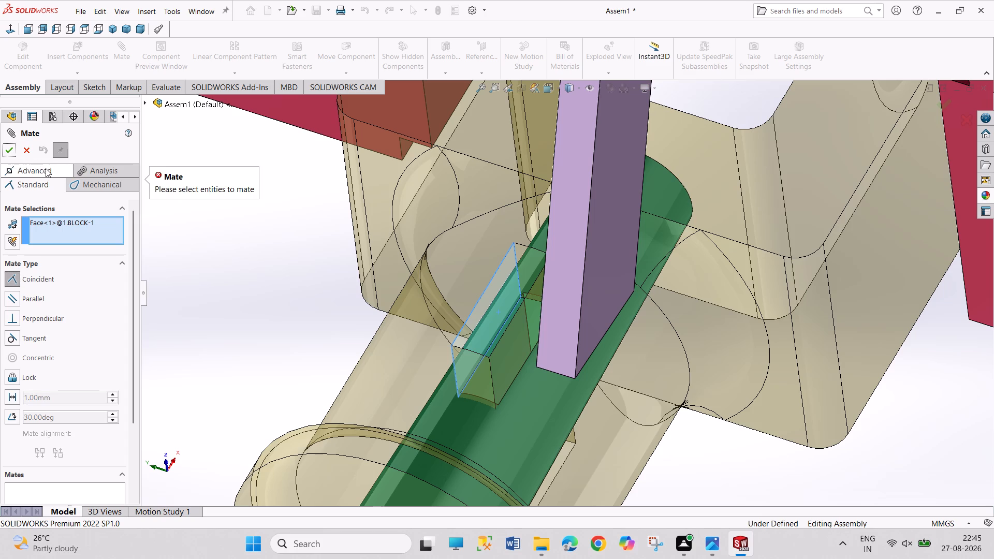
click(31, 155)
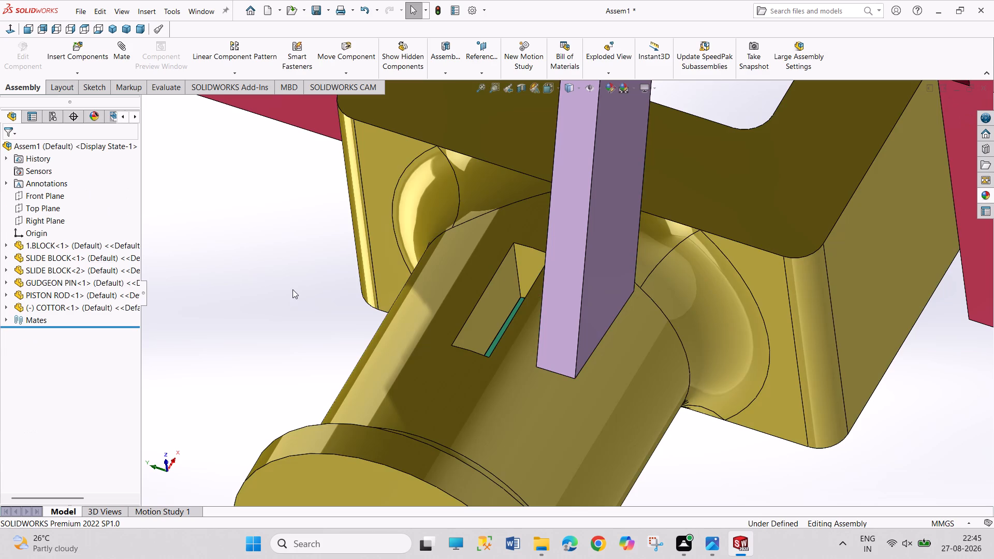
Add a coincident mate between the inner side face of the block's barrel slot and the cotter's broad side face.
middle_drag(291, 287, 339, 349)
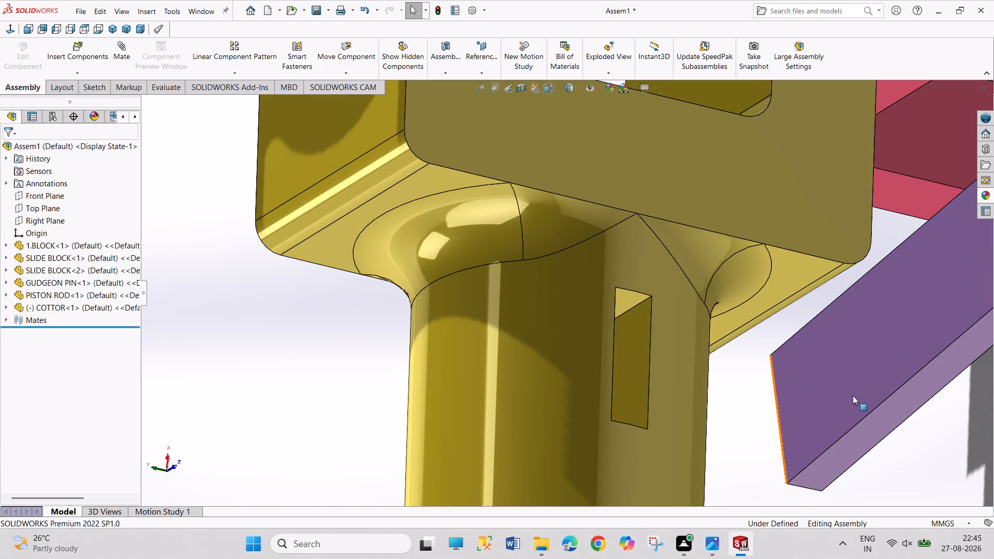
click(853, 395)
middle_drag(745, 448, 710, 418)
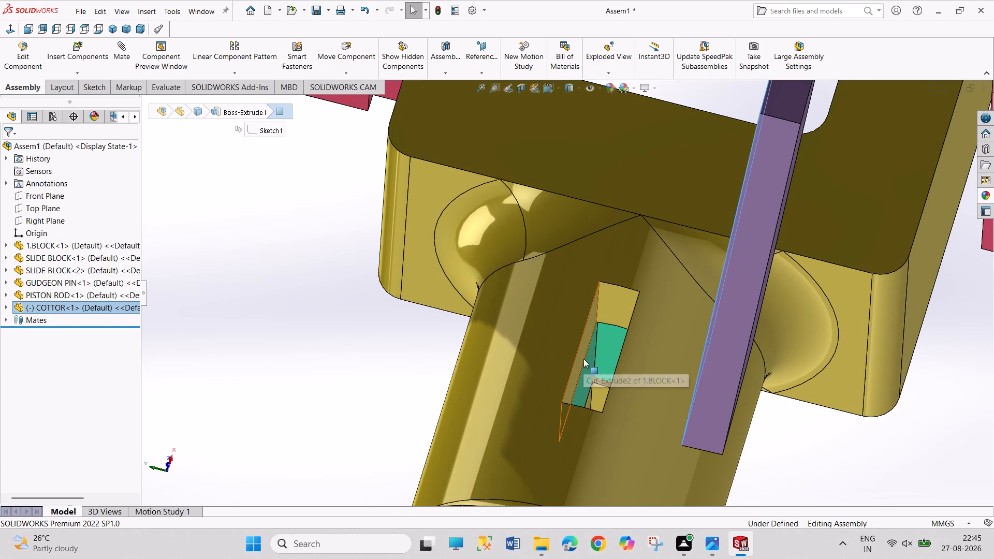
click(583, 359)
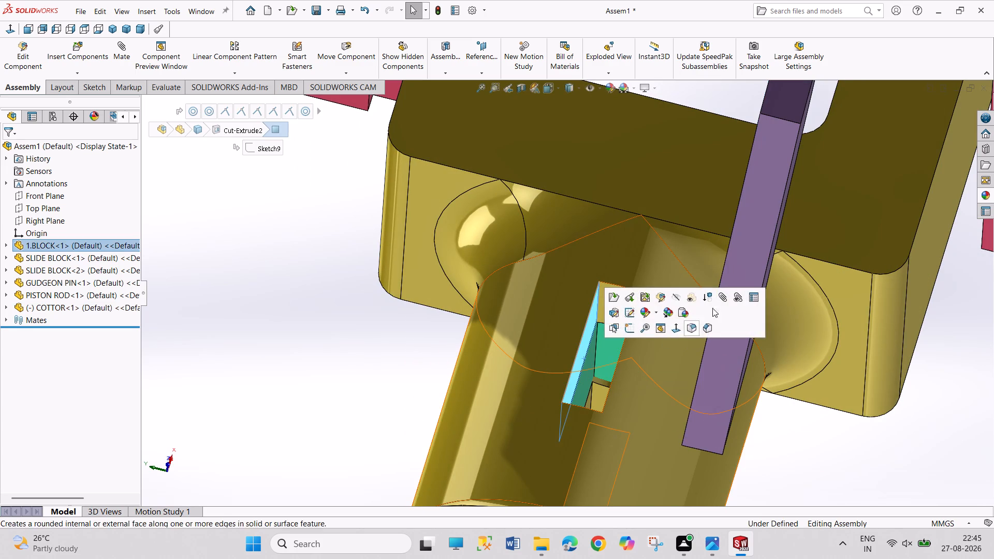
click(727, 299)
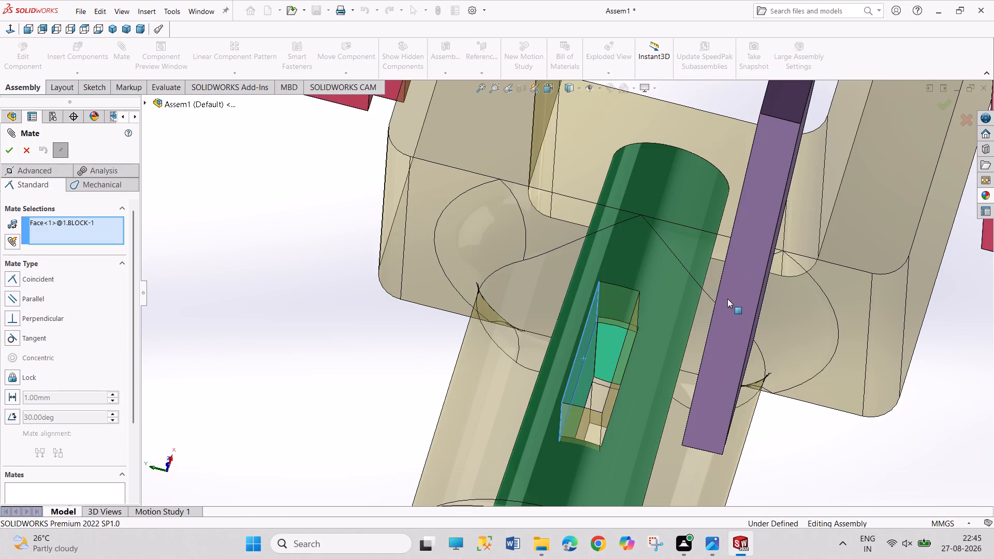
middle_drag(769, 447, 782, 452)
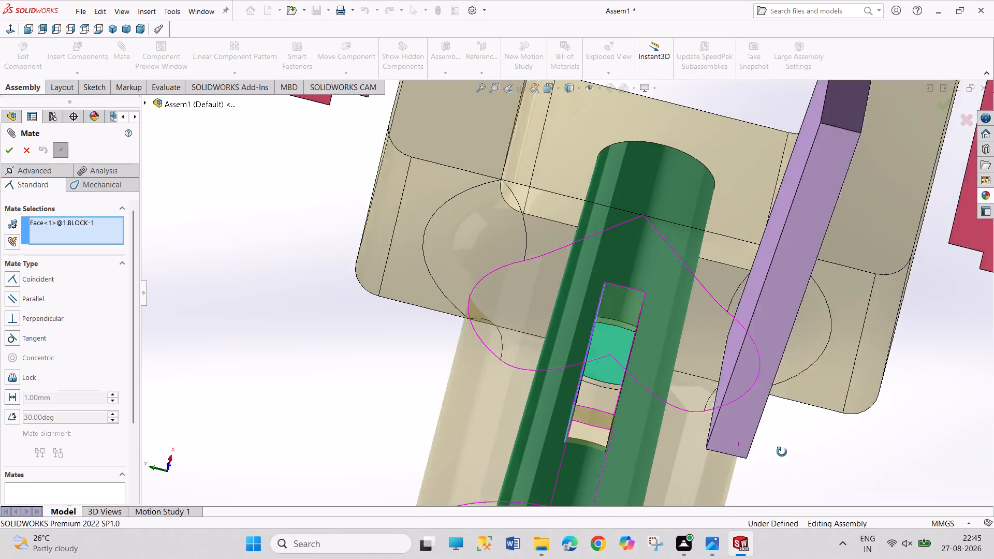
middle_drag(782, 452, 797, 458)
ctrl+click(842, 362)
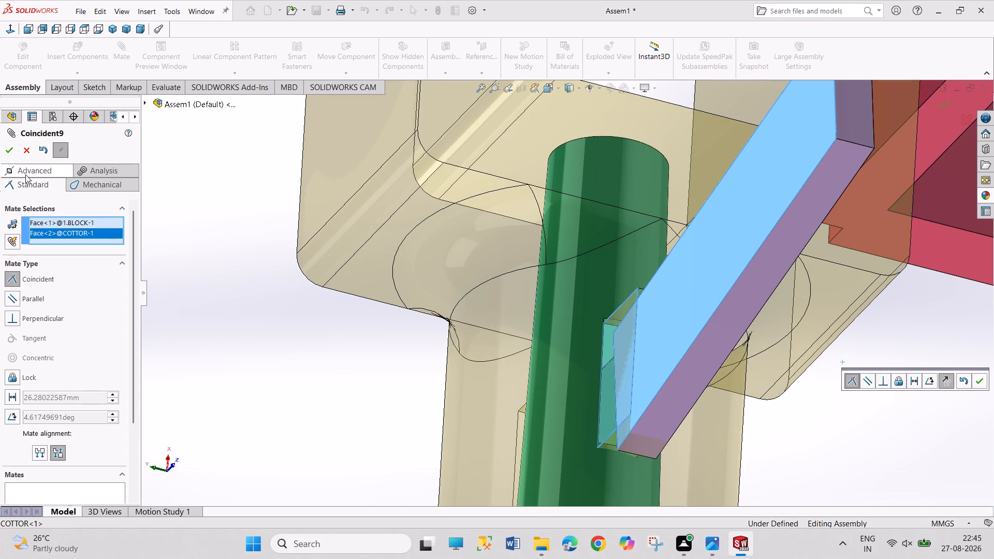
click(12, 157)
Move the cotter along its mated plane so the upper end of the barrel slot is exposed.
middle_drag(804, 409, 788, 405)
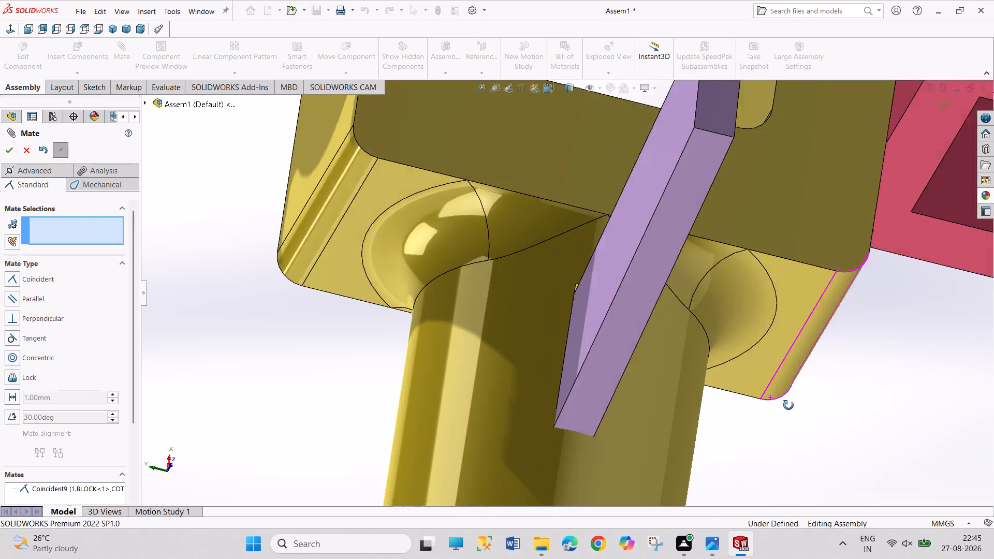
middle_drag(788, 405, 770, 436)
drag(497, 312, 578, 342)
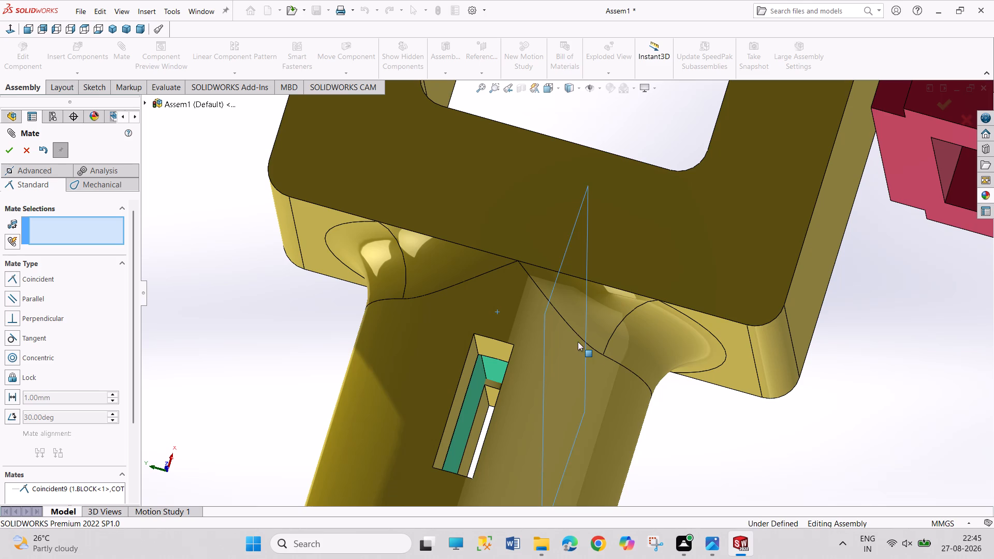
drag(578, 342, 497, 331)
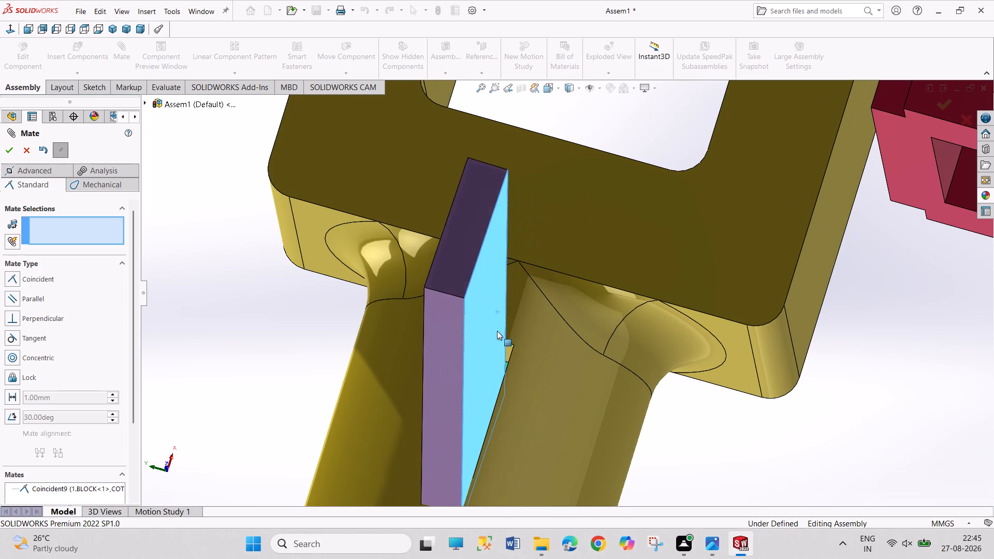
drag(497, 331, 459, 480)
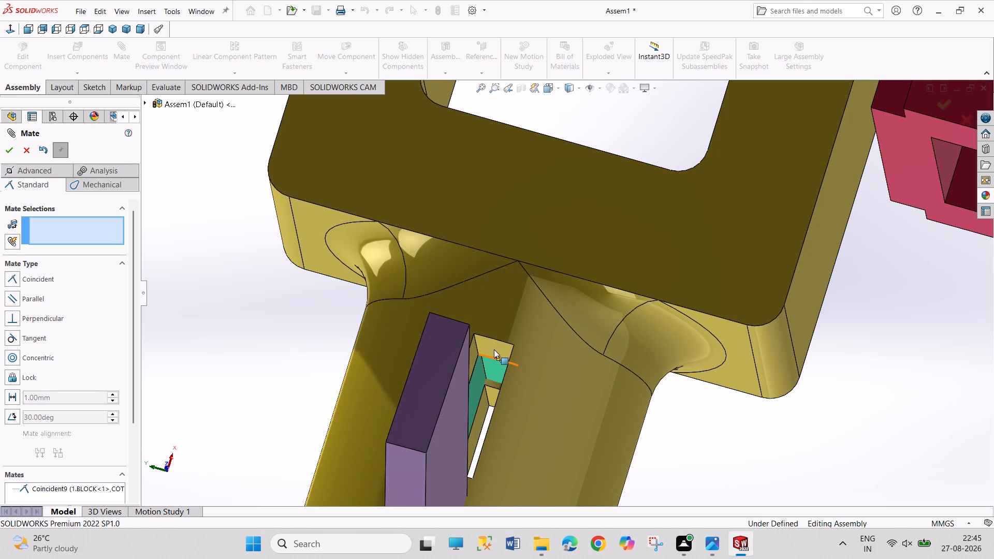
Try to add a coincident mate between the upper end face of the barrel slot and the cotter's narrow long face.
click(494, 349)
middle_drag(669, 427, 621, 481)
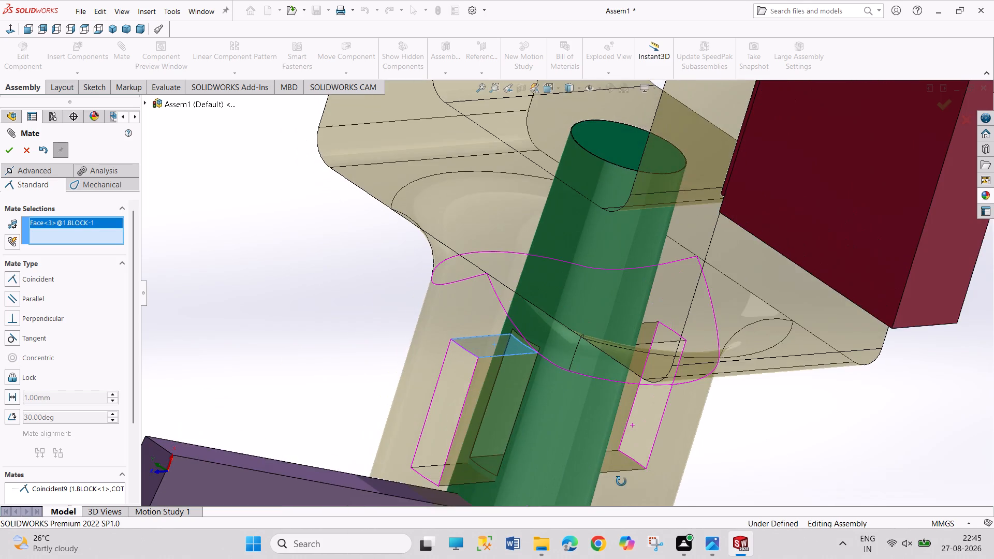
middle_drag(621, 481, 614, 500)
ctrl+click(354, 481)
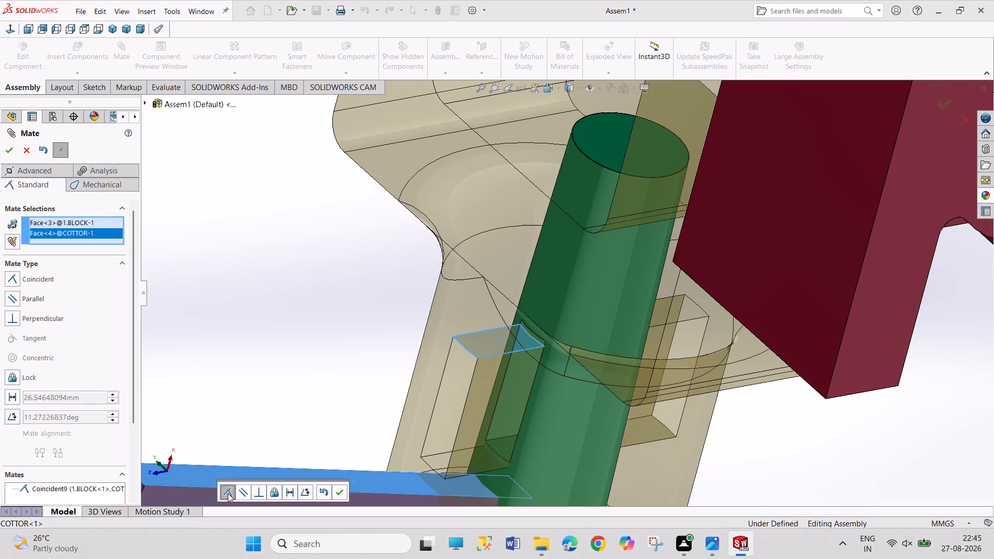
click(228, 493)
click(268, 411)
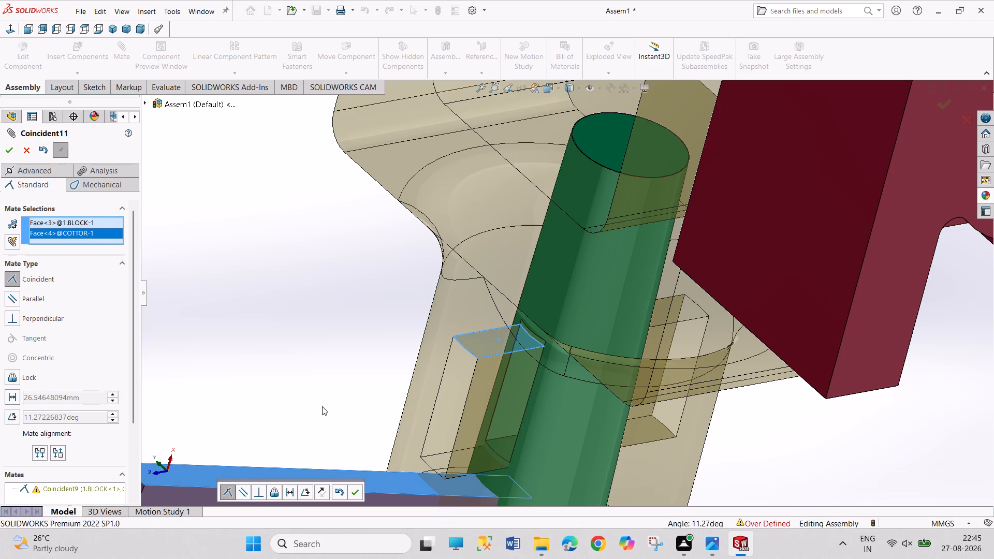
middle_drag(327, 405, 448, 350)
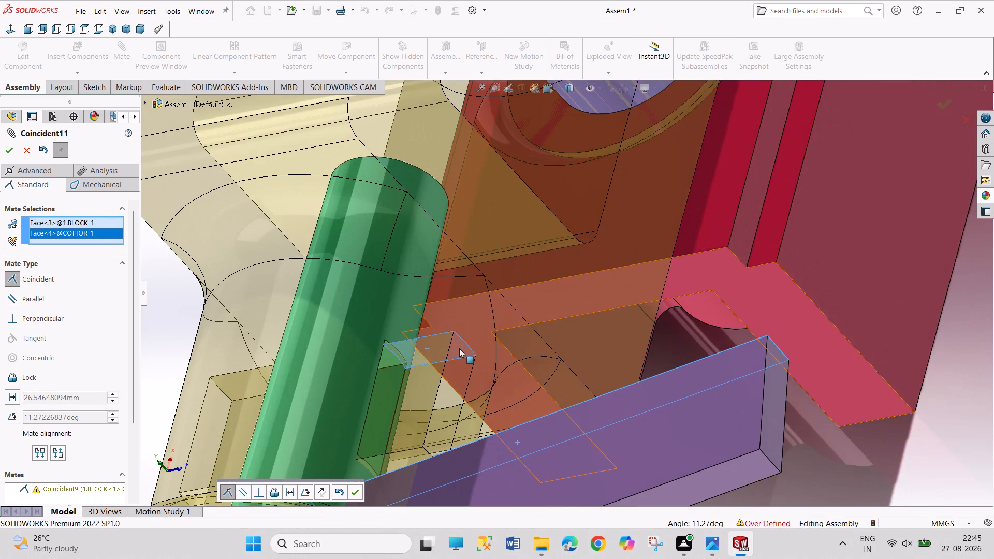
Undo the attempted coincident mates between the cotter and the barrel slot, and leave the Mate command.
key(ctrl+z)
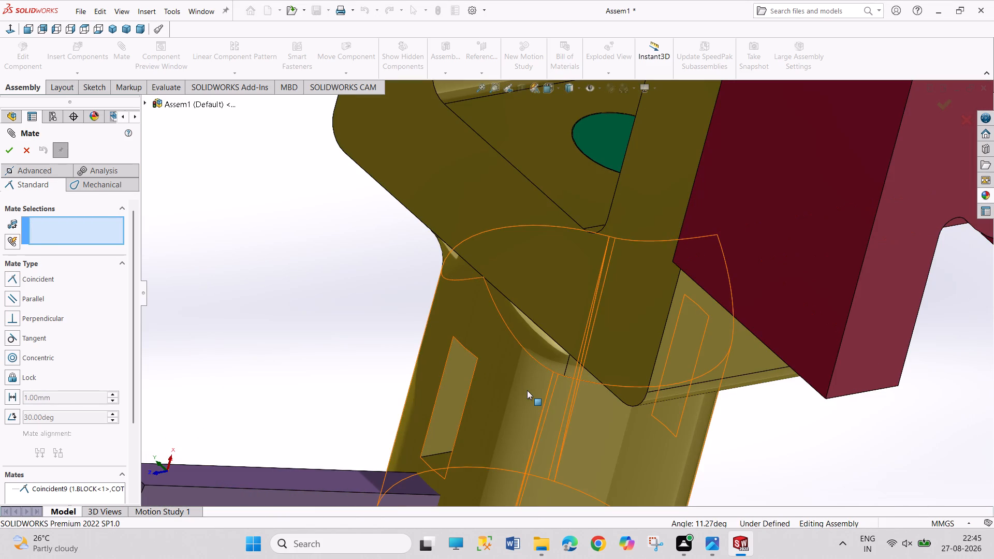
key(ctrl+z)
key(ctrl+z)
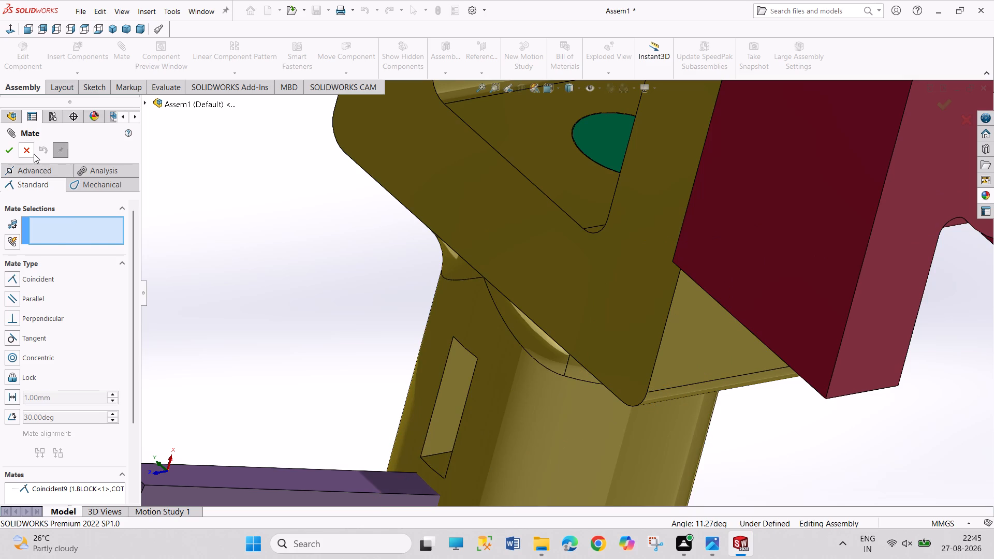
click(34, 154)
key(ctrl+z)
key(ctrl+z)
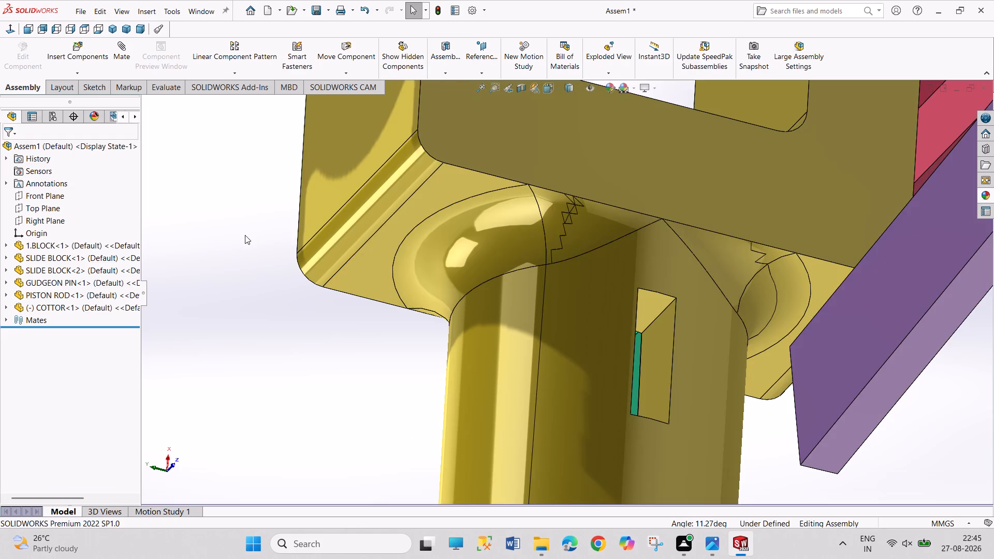
Move the cotter aside, and add a coincident mate between its broad side face and the long inner side face of the barrel slot.
scroll(579, 360, down, 4)
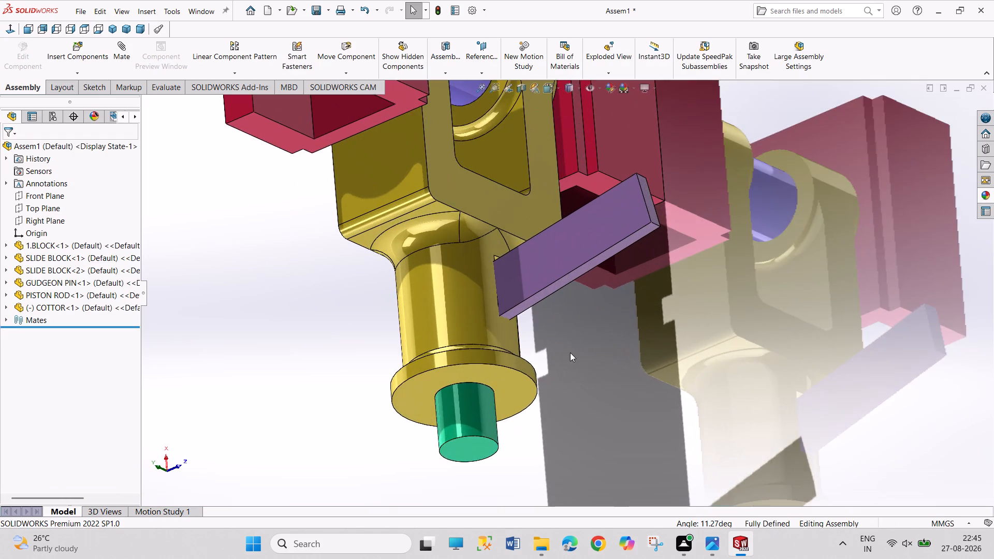
scroll(554, 332, down, 5)
drag(475, 218, 604, 223)
click(622, 342)
click(553, 231)
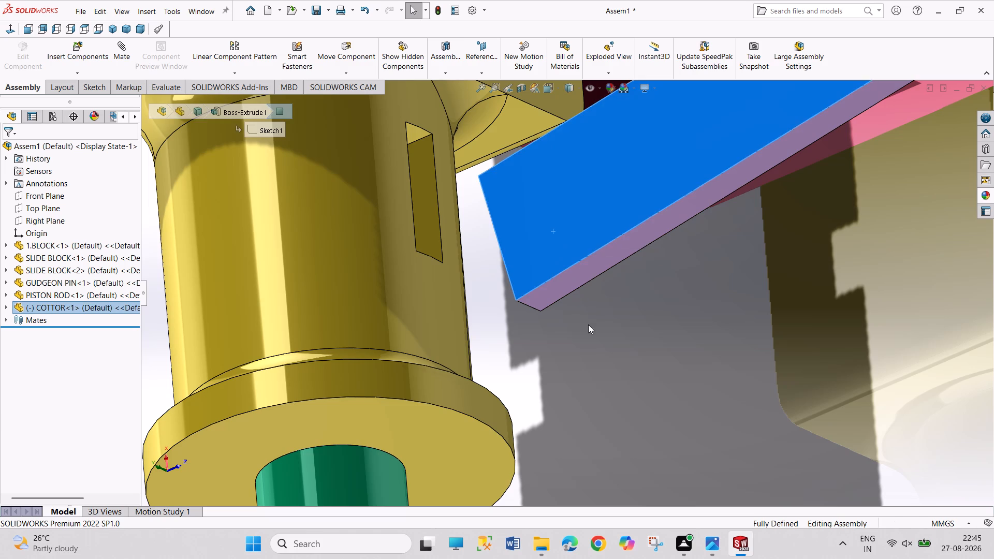
middle_drag(588, 325, 532, 265)
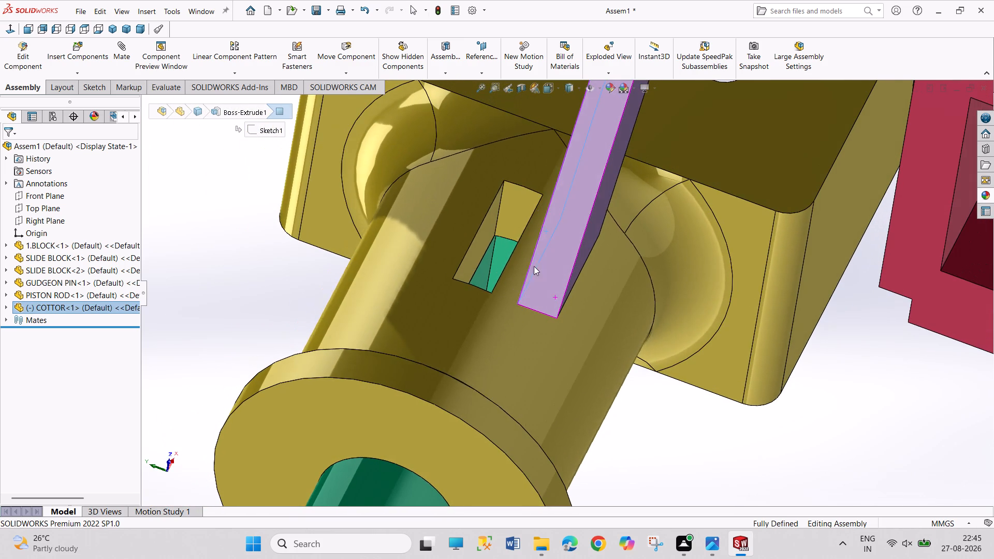
ctrl+click(491, 232)
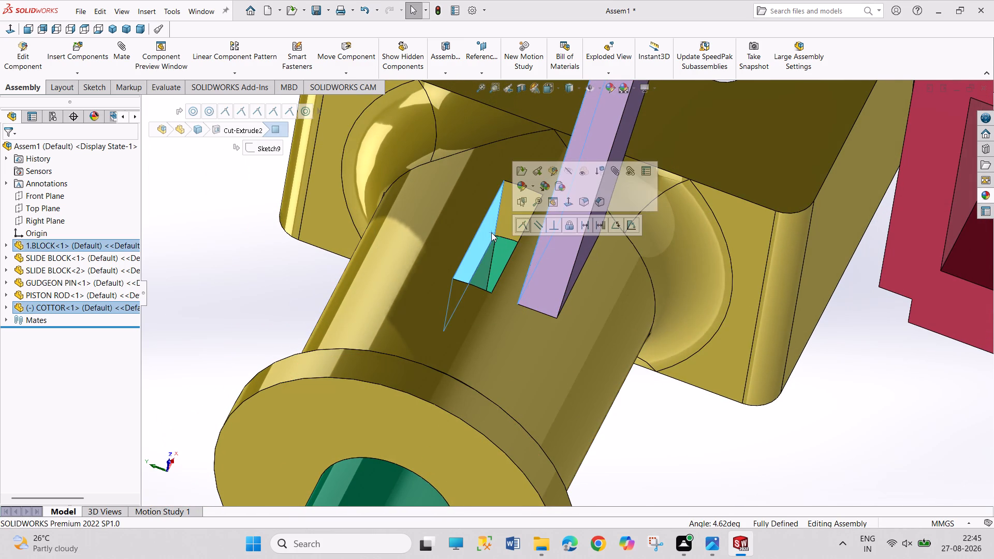
click(527, 225)
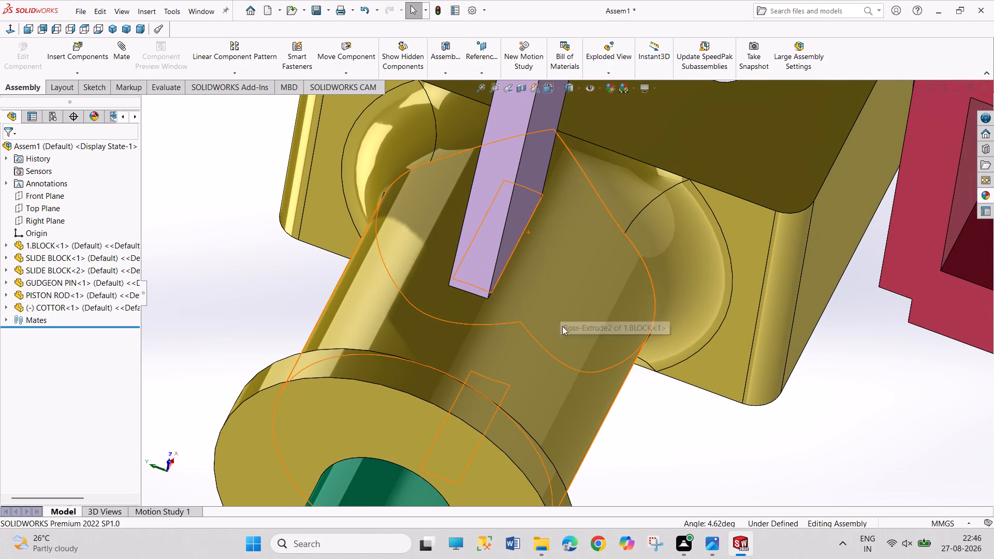
click(670, 411)
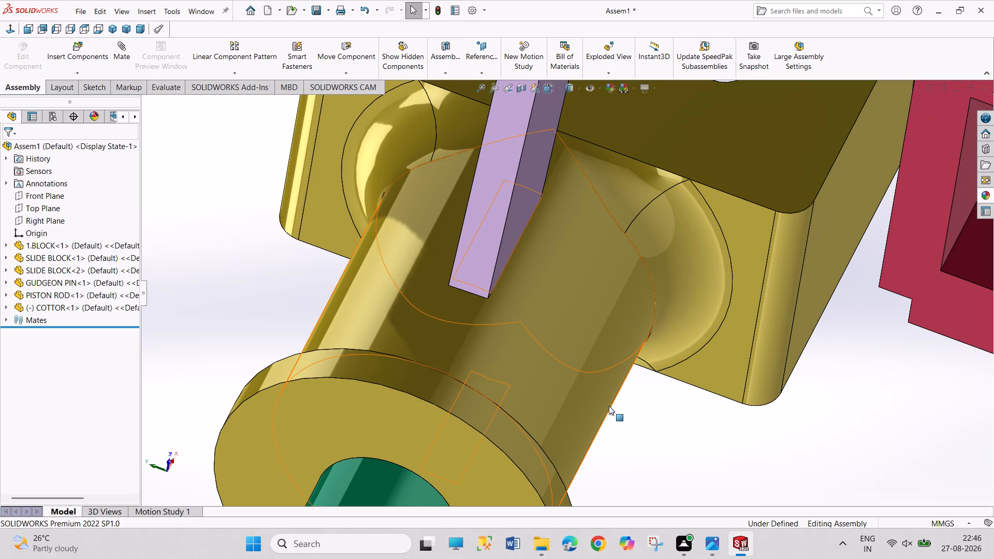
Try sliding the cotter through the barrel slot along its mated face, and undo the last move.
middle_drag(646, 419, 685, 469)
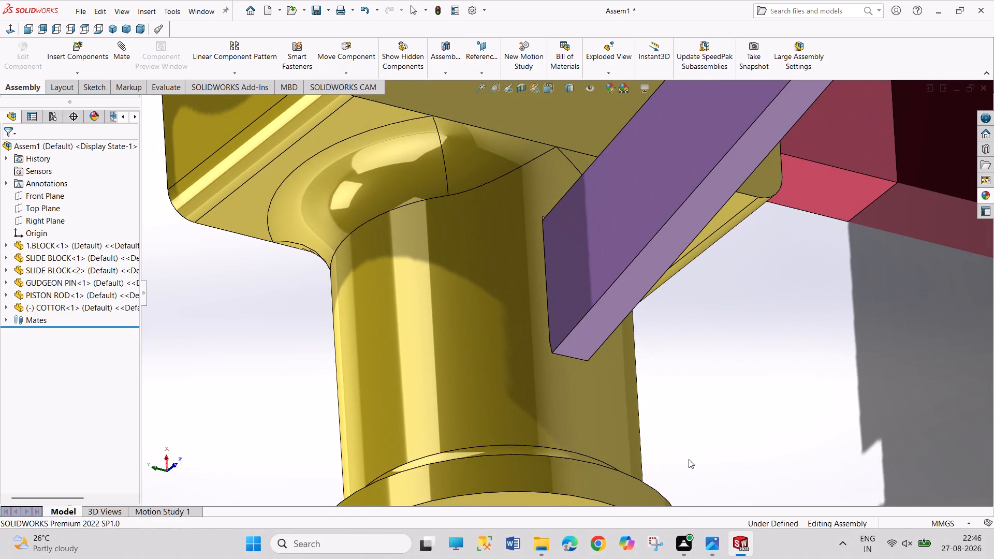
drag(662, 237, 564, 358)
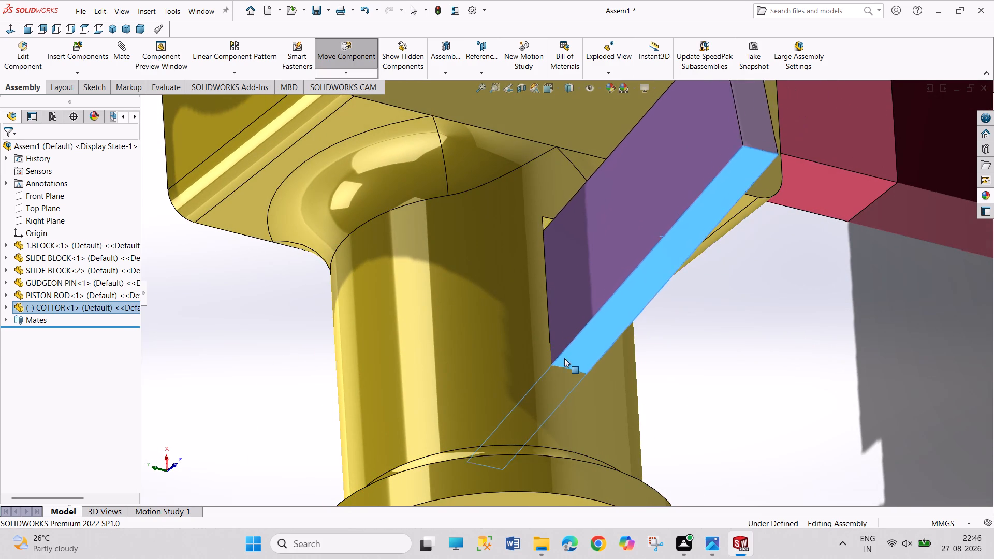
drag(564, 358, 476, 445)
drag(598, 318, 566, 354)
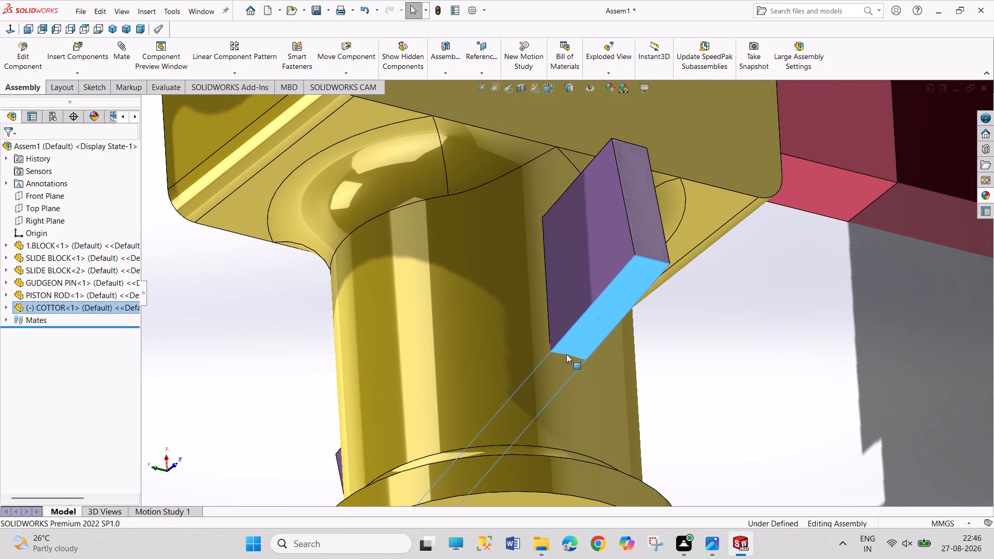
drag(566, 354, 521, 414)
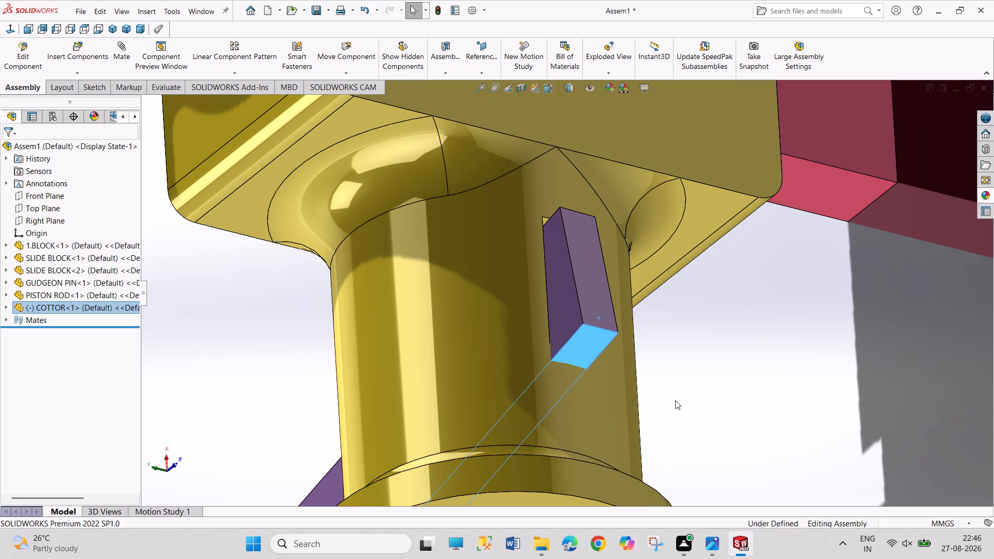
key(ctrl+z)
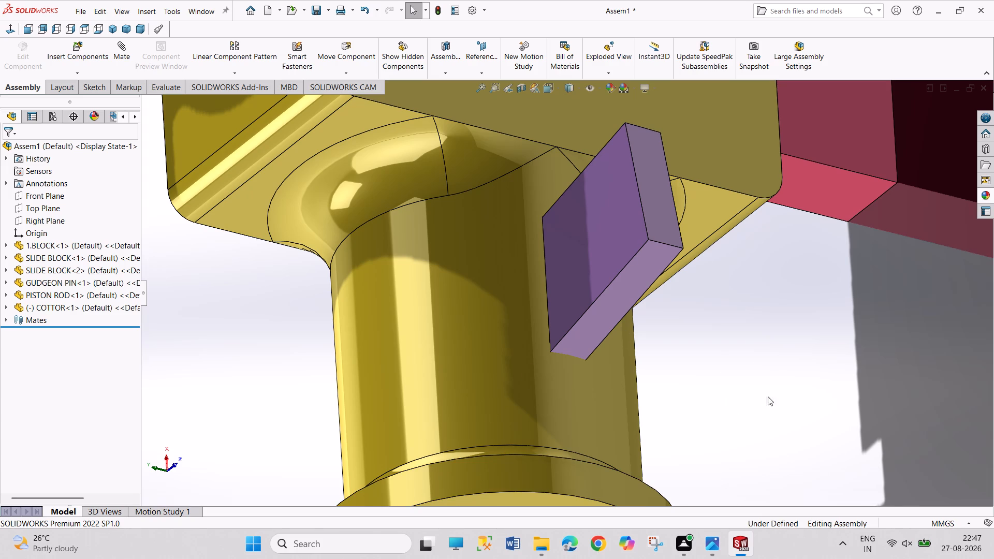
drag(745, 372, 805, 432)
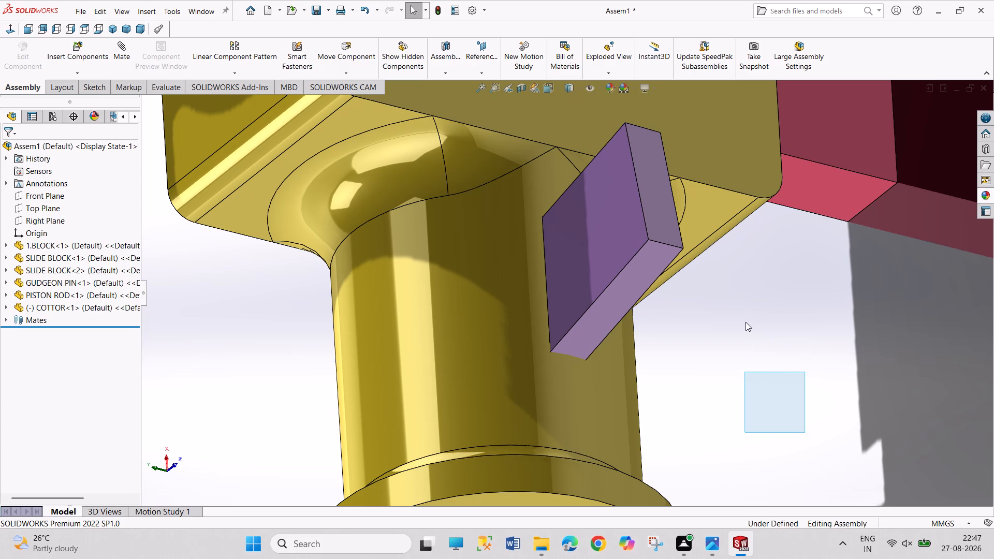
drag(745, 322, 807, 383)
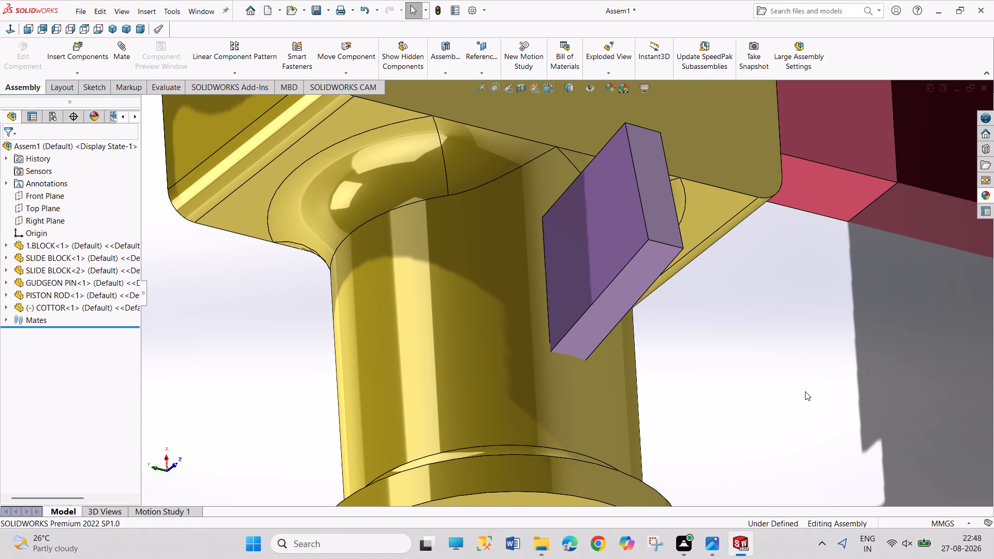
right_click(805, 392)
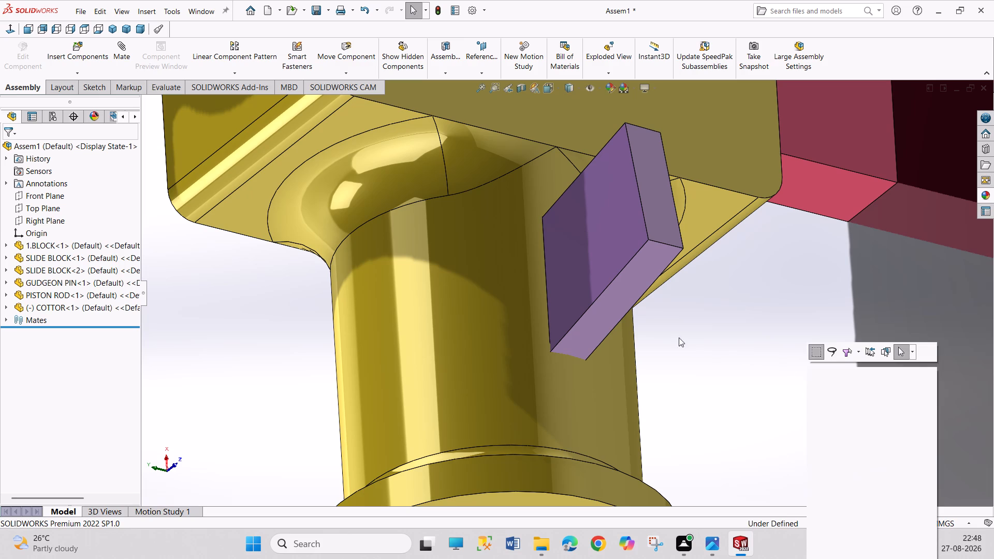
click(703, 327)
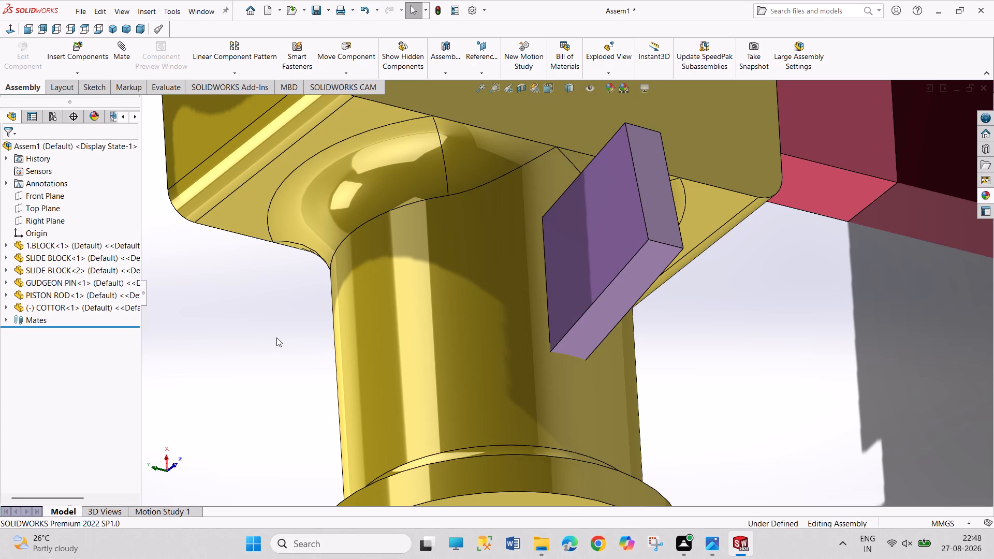
In the isometric view, move the cotter out of the barrel slot, clear of the block.
scroll(276, 337, up, 6)
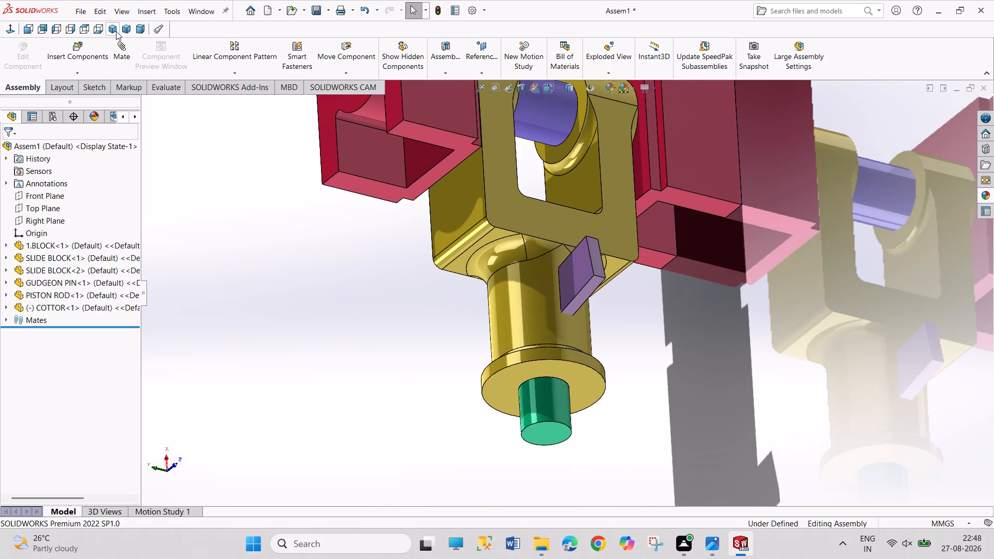
click(111, 31)
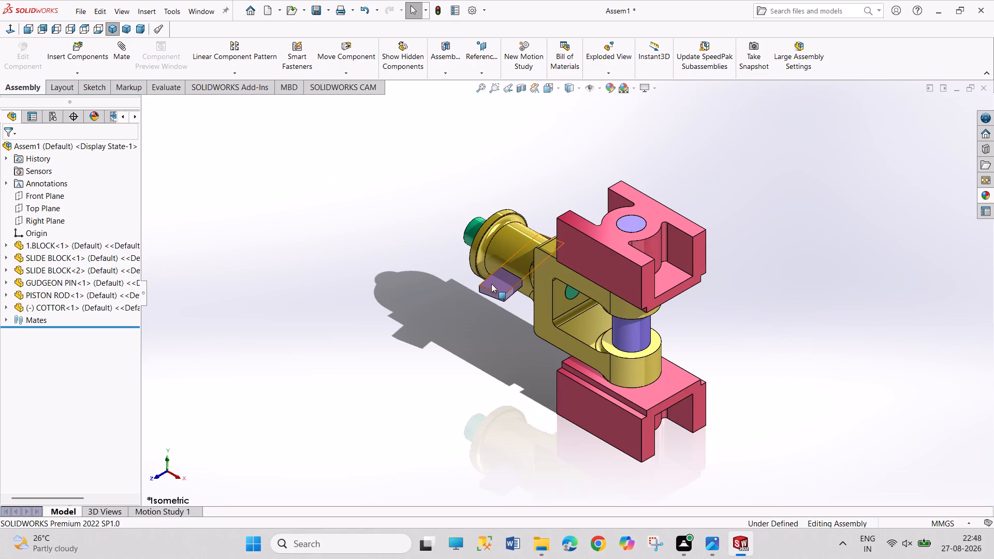
drag(491, 284, 357, 375)
click(284, 333)
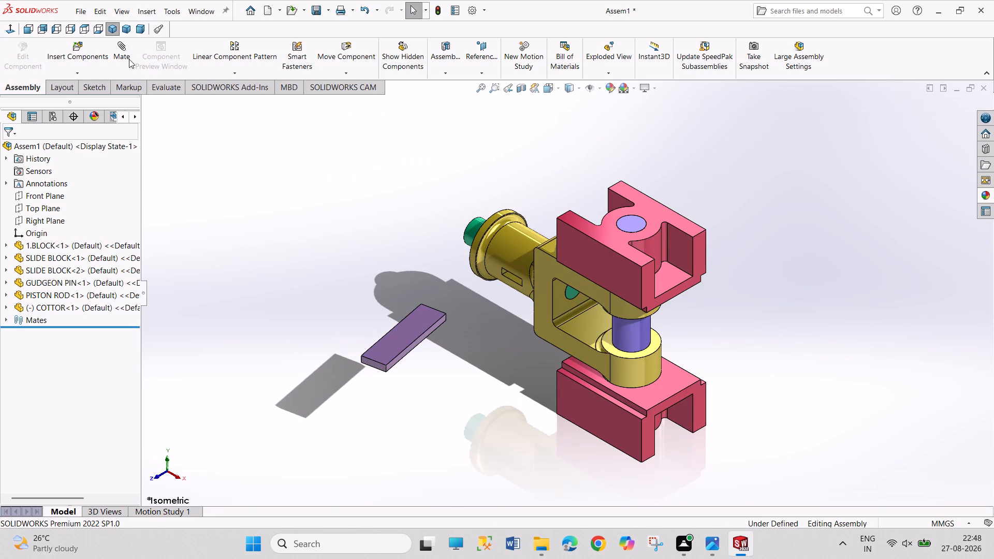
Start the Mate command and examine the cotter and the slot through the barrel and piston rod from several angles.
click(129, 59)
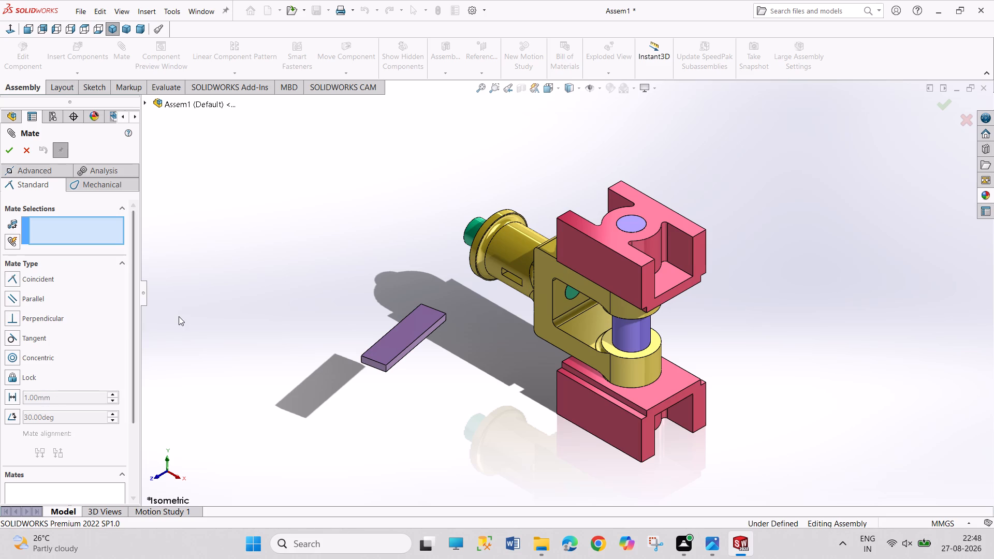
middle_drag(228, 346, 282, 318)
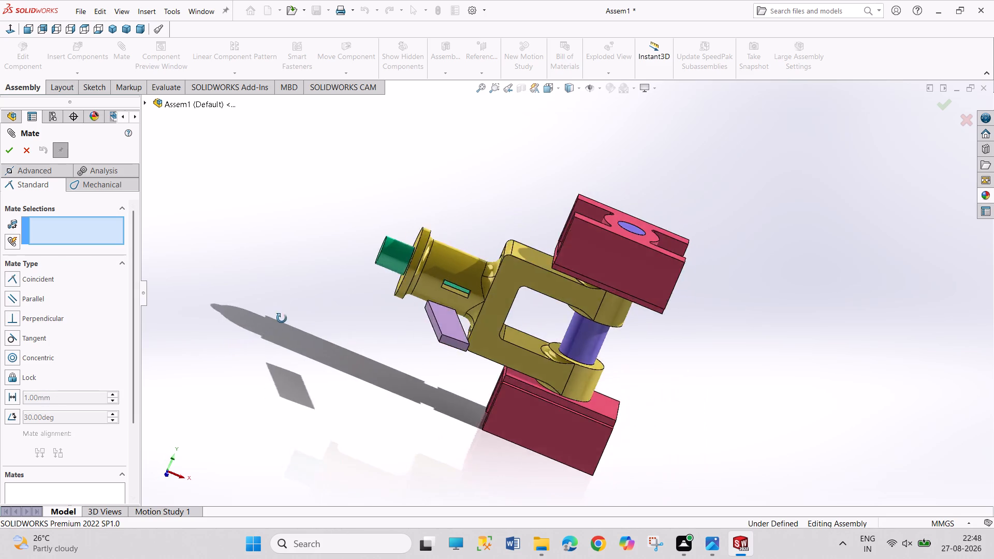
middle_drag(282, 318, 328, 343)
scroll(427, 212, down, 3)
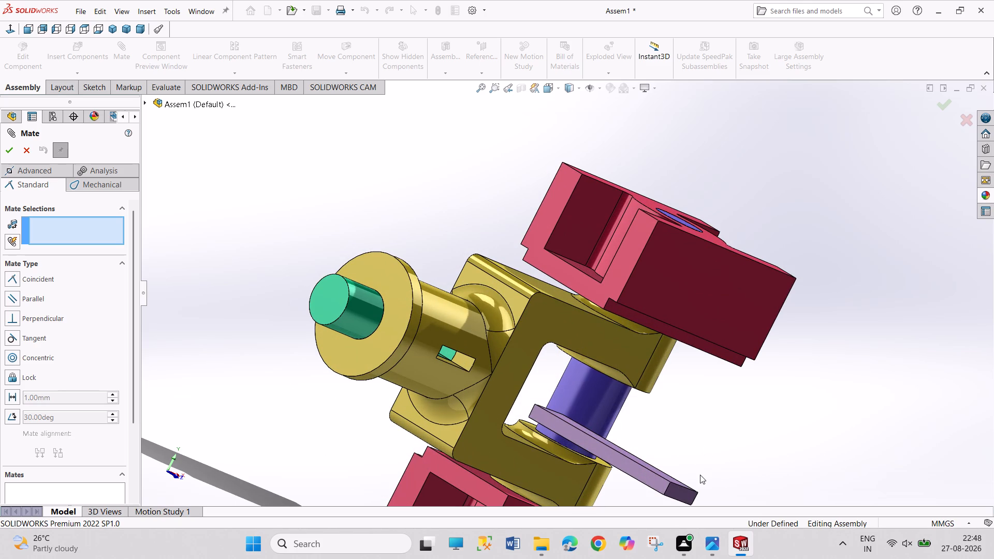
scroll(553, 487, down, 3)
scroll(549, 475, up, 3)
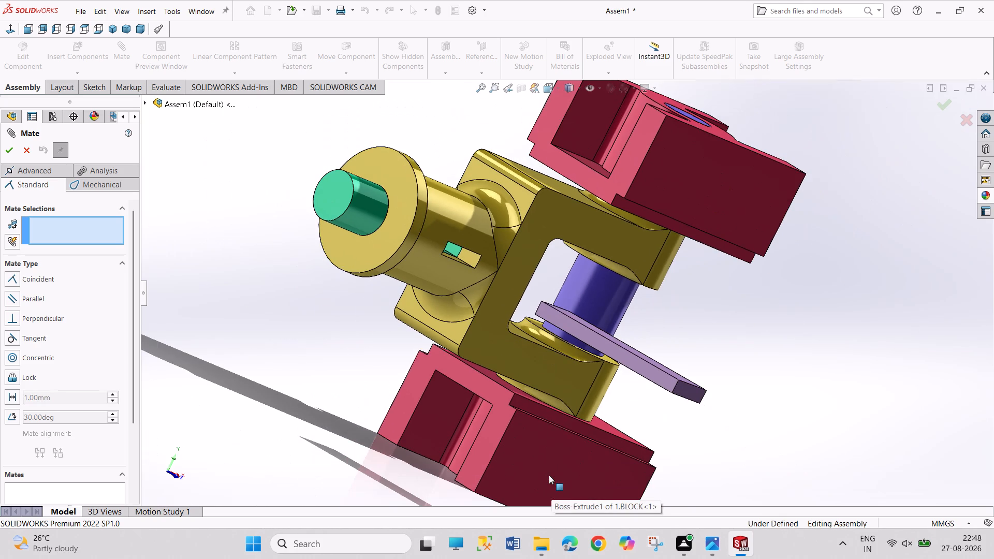
scroll(386, 328, down, 3)
middle_drag(392, 329, 398, 328)
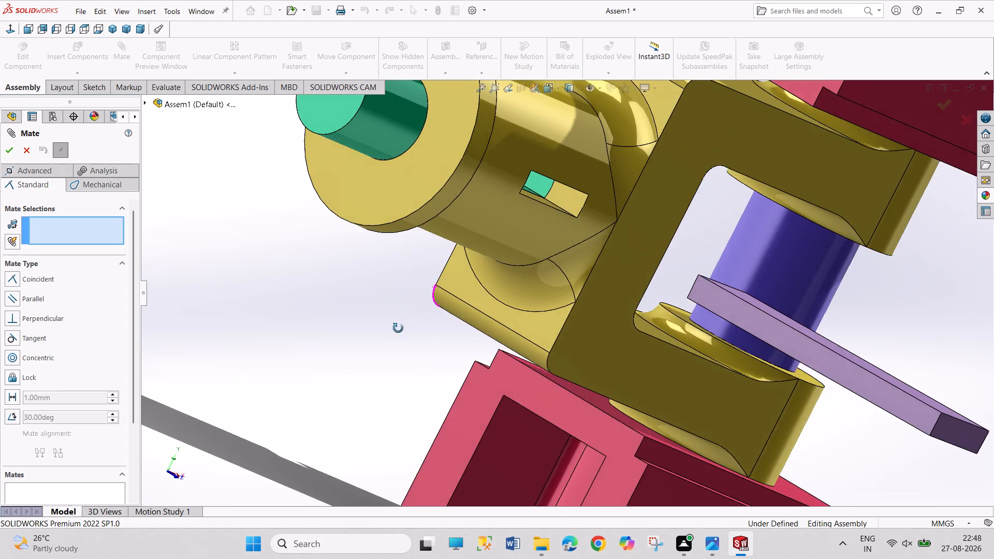
middle_drag(398, 328, 371, 310)
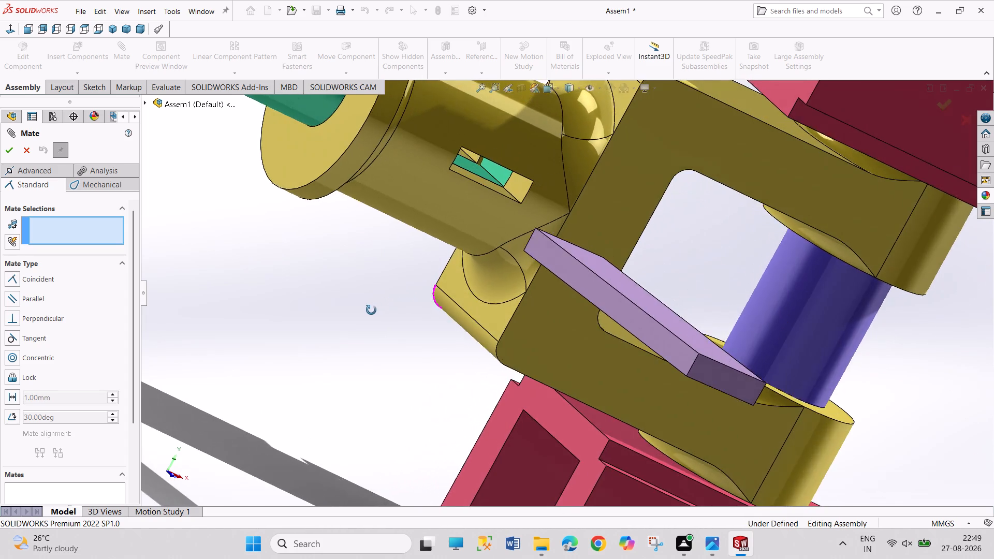
middle_drag(371, 310, 381, 313)
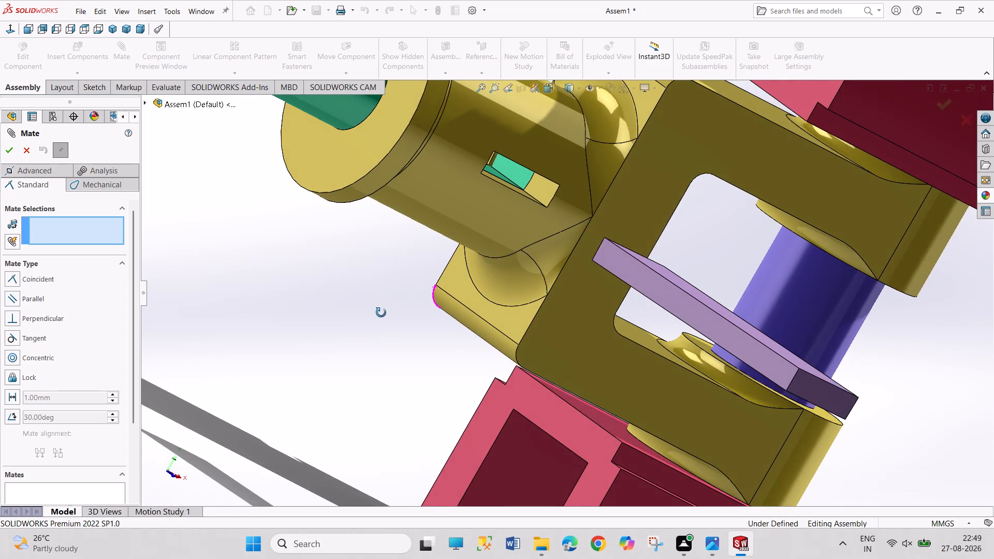
middle_drag(381, 313, 382, 300)
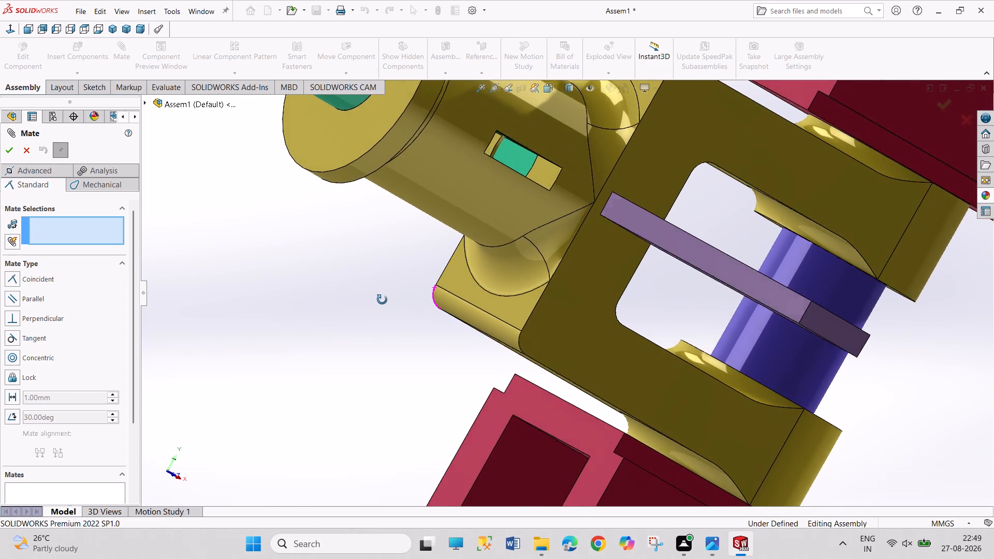
middle_drag(382, 300, 338, 282)
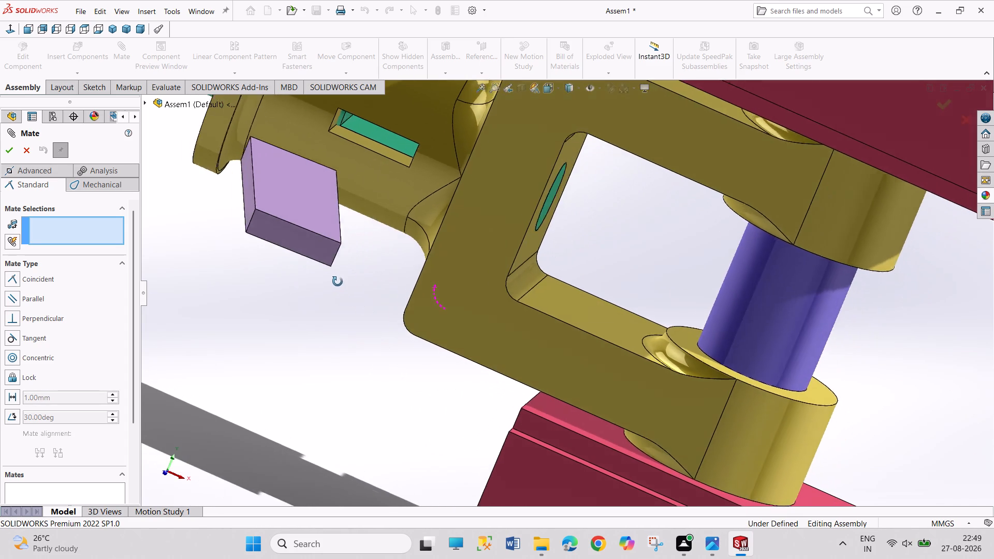
middle_drag(338, 282, 357, 295)
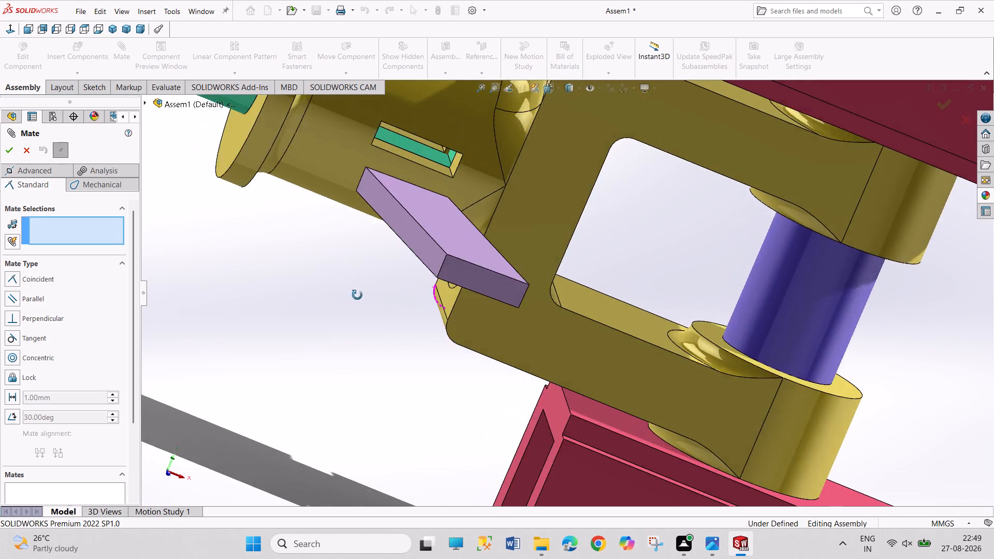
middle_drag(357, 295, 348, 325)
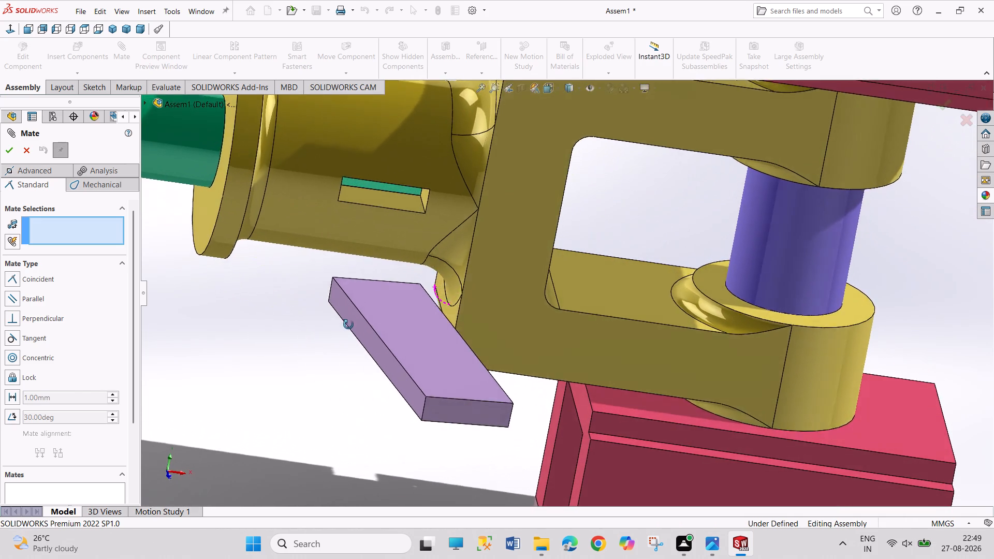
middle_drag(348, 325, 376, 298)
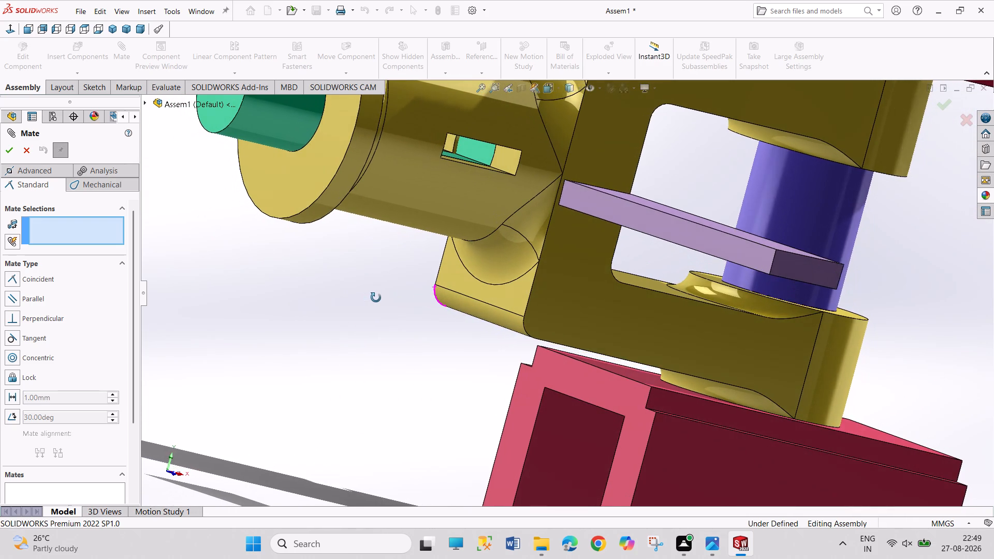
middle_drag(376, 298, 361, 310)
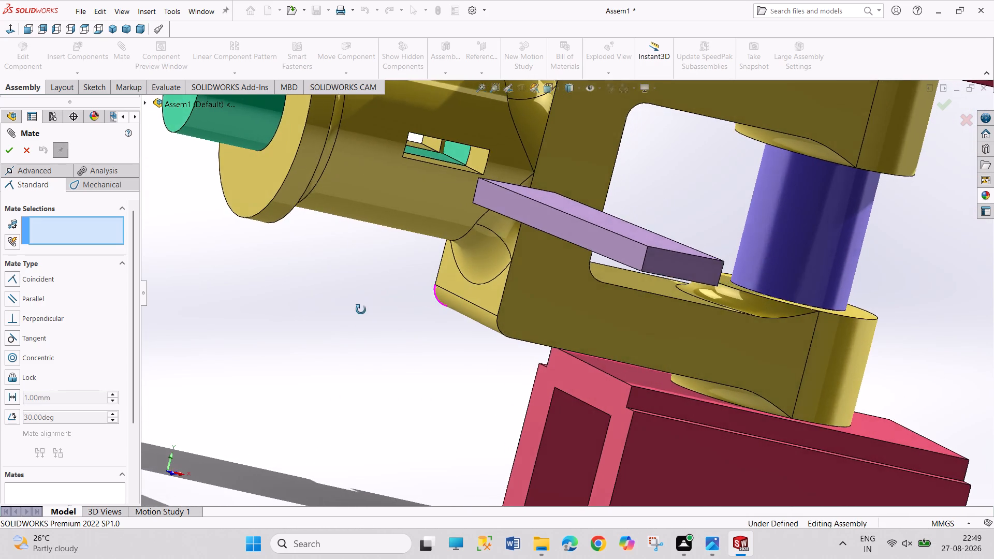
middle_drag(361, 310, 337, 308)
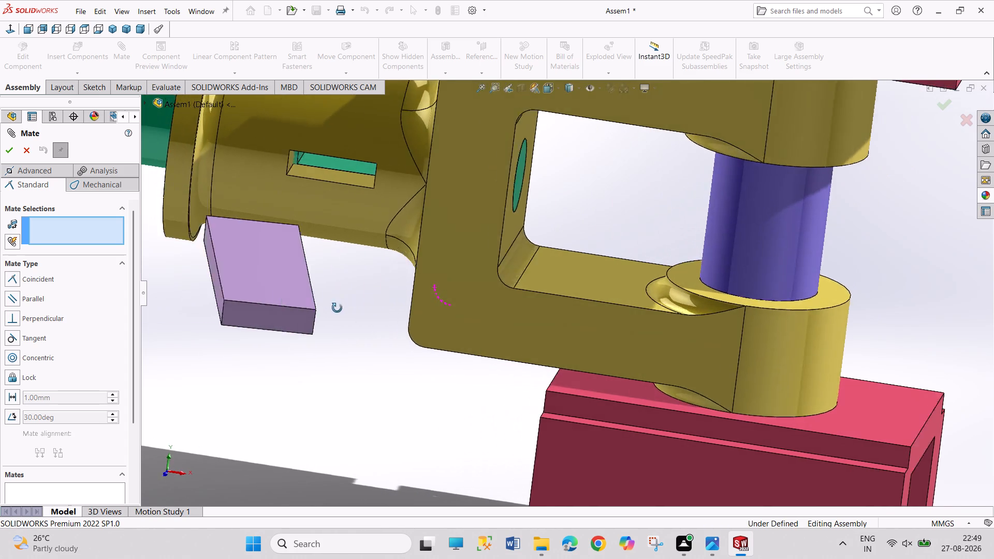
middle_drag(337, 308, 367, 320)
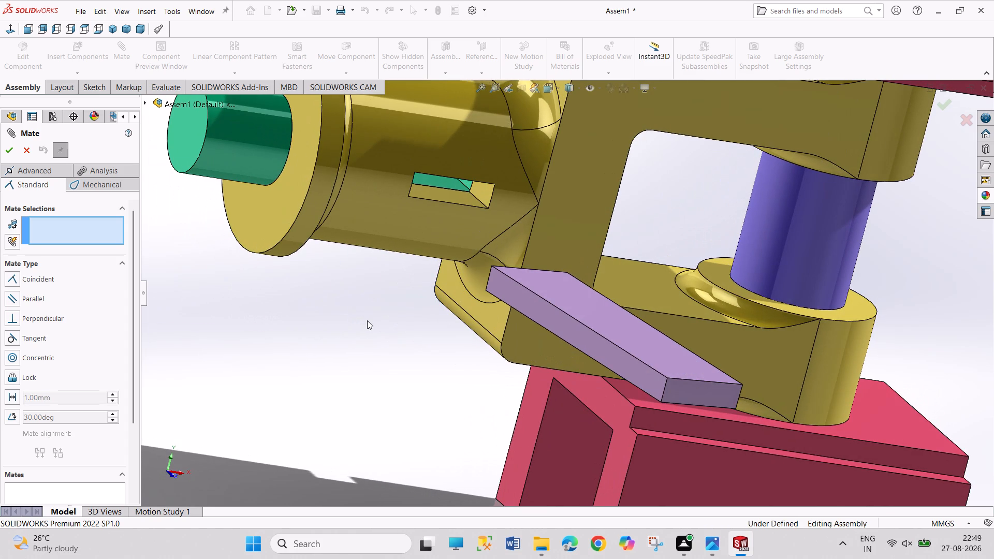
scroll(367, 320, up, 1)
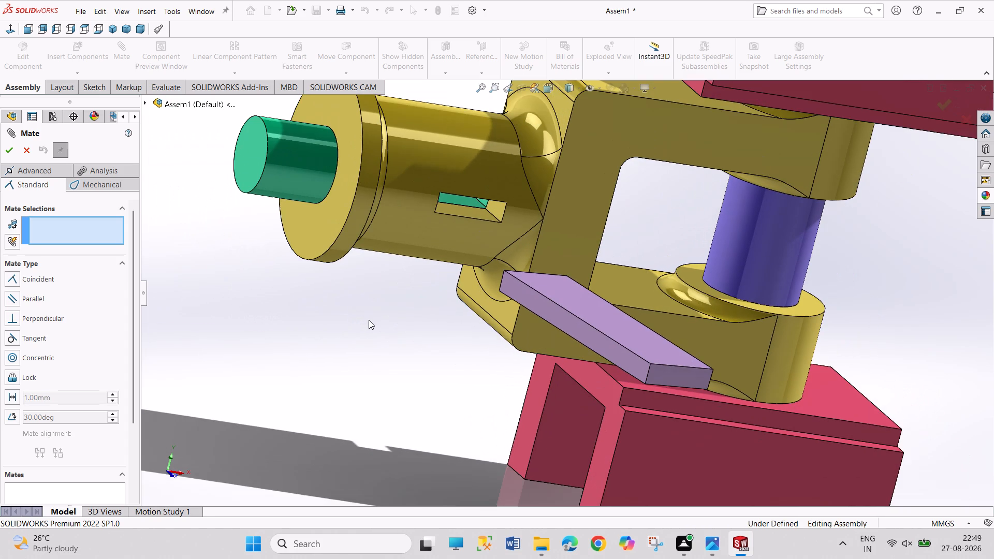
scroll(411, 305, up, 3)
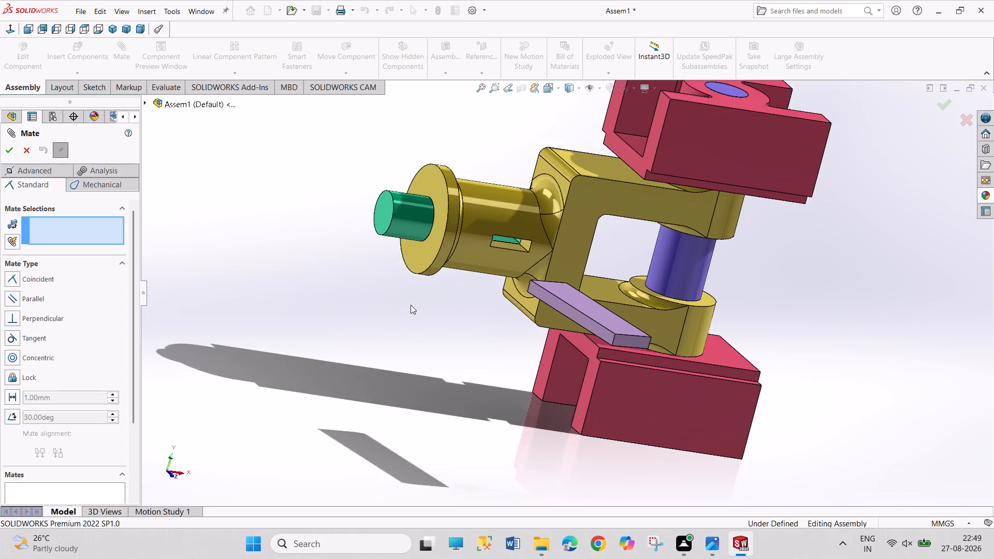
scroll(411, 305, up, 2)
scroll(529, 205, down, 1)
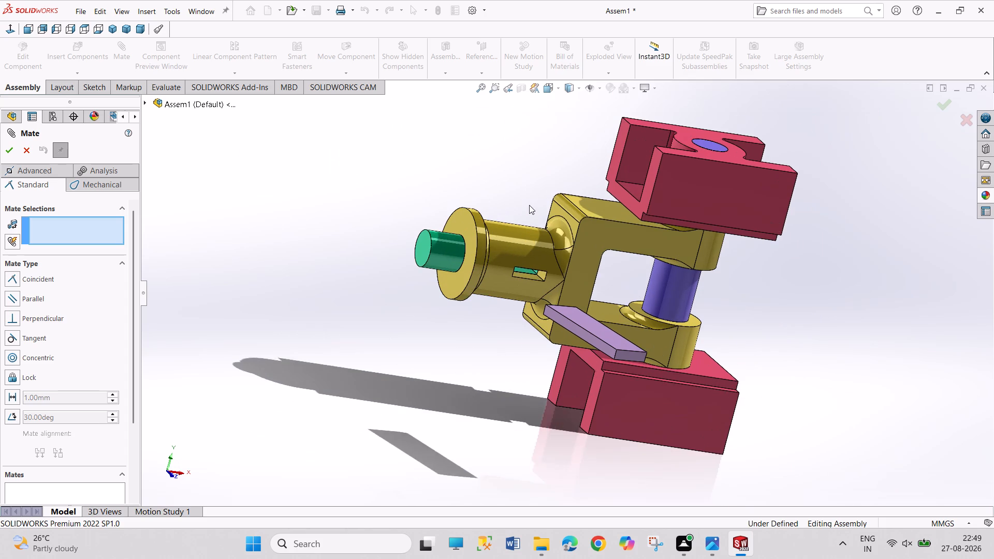
scroll(529, 205, down, 1)
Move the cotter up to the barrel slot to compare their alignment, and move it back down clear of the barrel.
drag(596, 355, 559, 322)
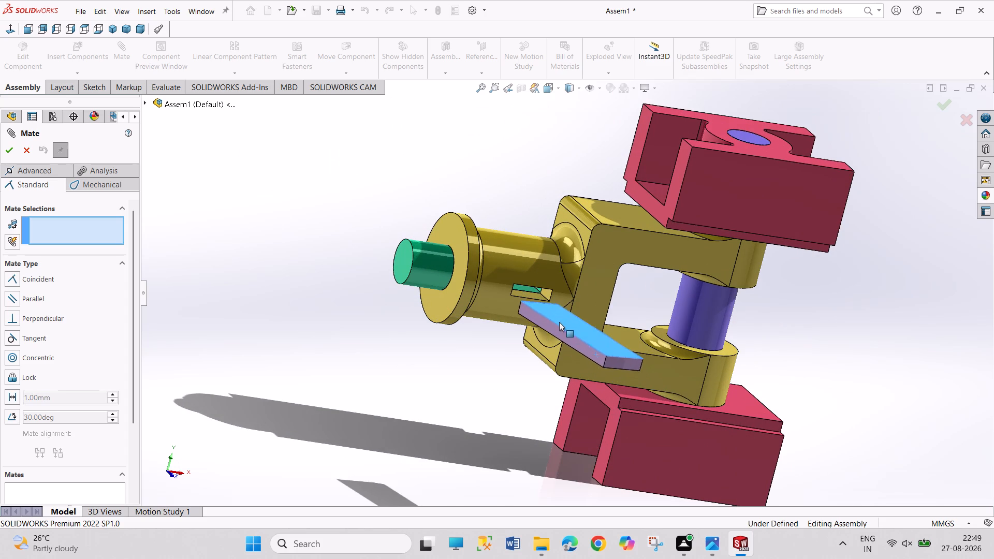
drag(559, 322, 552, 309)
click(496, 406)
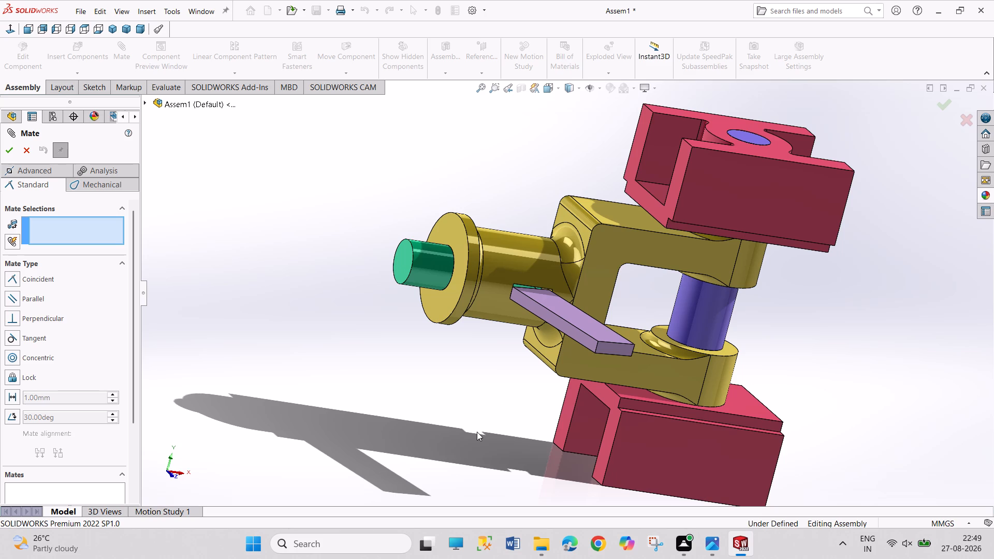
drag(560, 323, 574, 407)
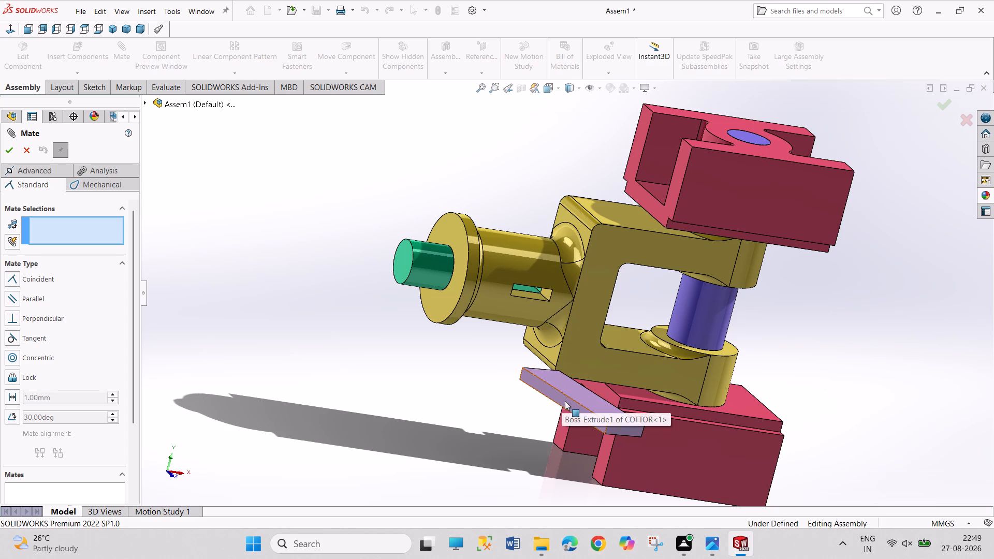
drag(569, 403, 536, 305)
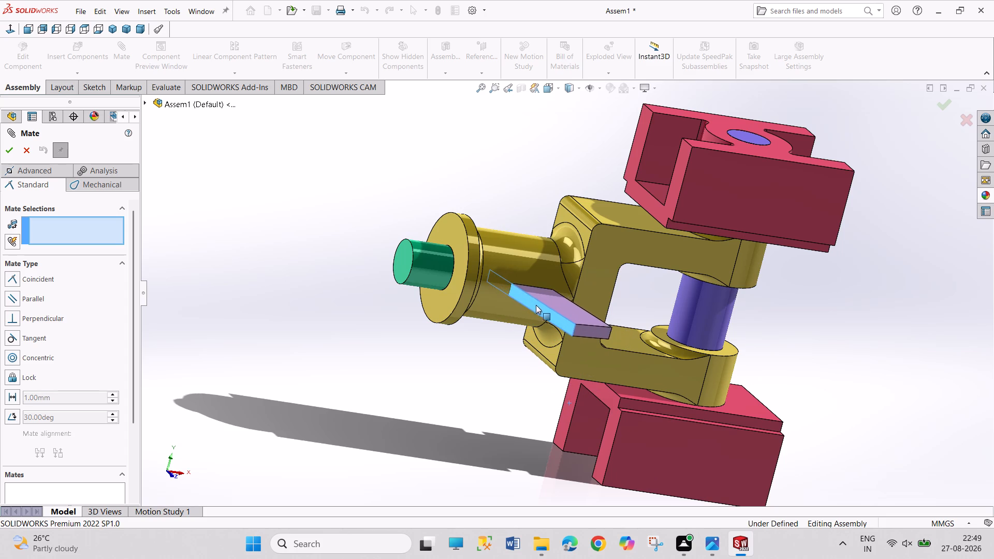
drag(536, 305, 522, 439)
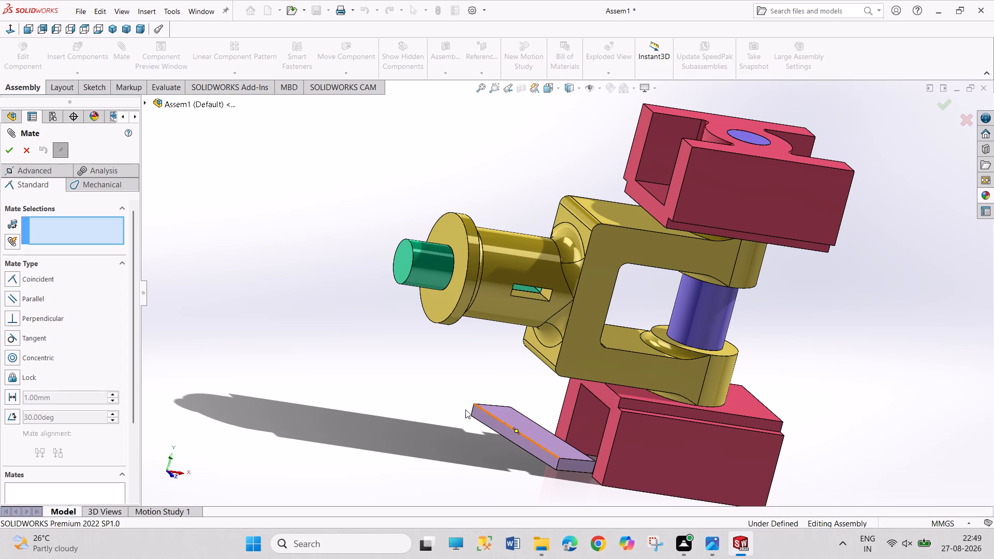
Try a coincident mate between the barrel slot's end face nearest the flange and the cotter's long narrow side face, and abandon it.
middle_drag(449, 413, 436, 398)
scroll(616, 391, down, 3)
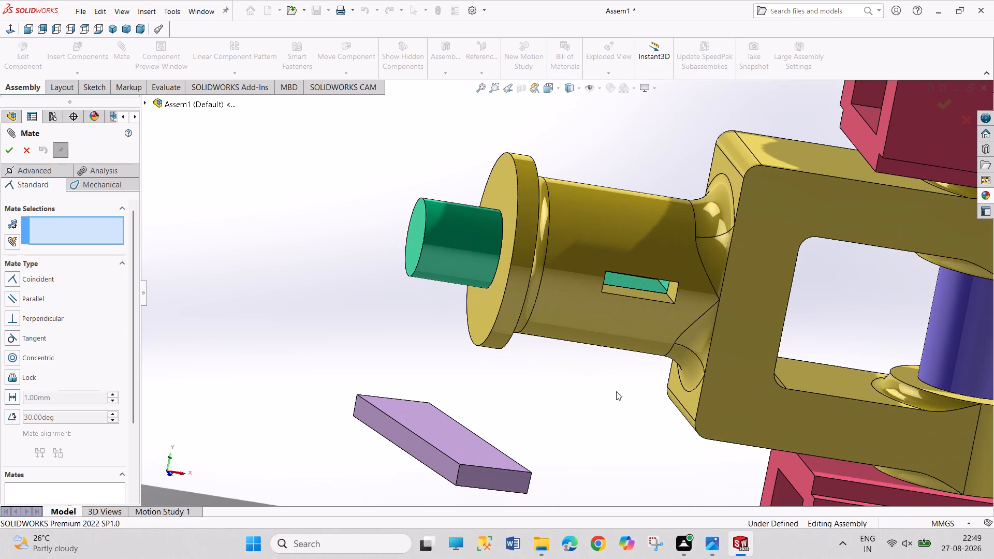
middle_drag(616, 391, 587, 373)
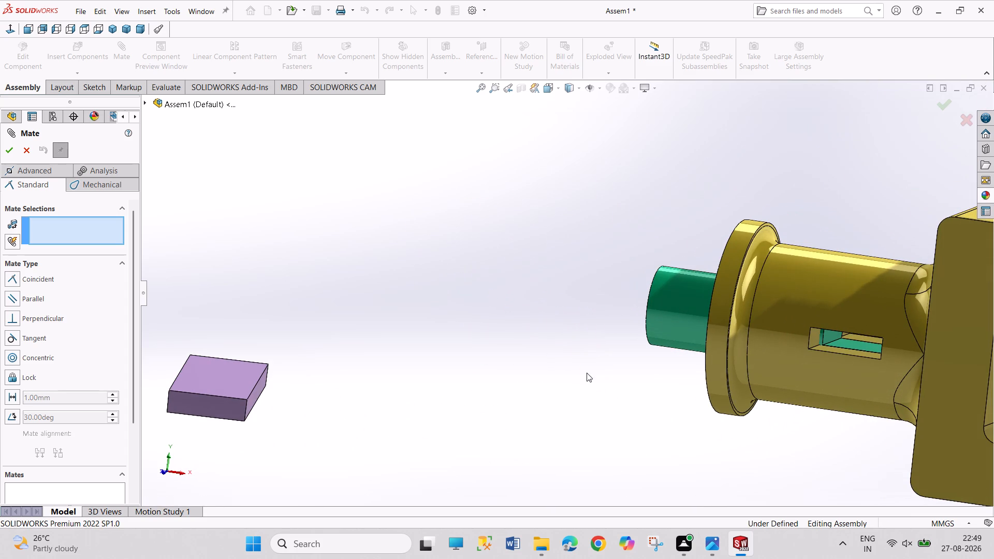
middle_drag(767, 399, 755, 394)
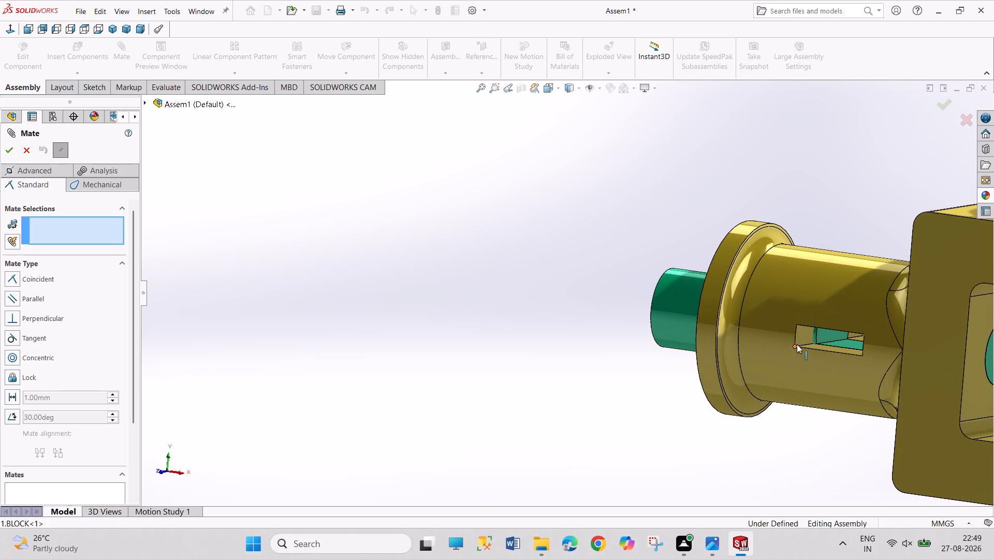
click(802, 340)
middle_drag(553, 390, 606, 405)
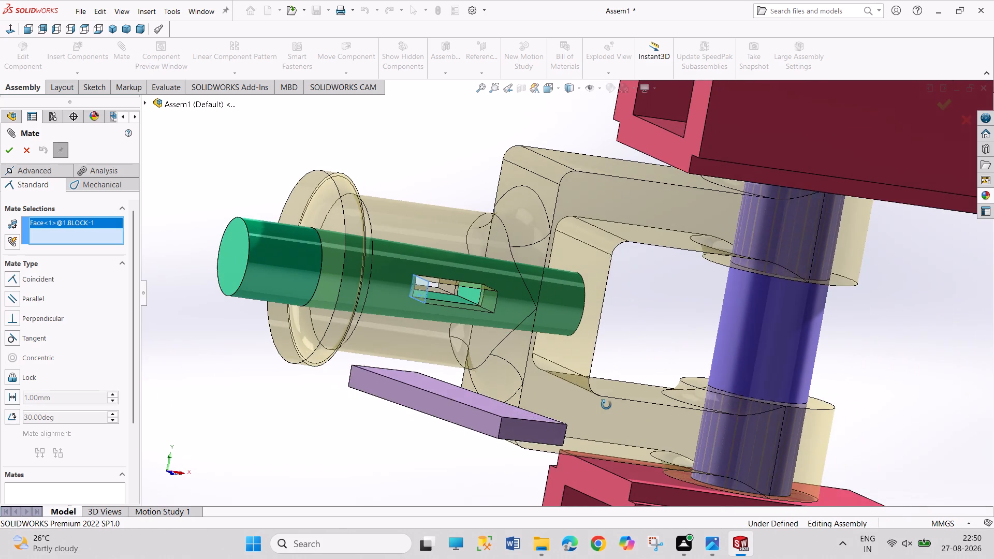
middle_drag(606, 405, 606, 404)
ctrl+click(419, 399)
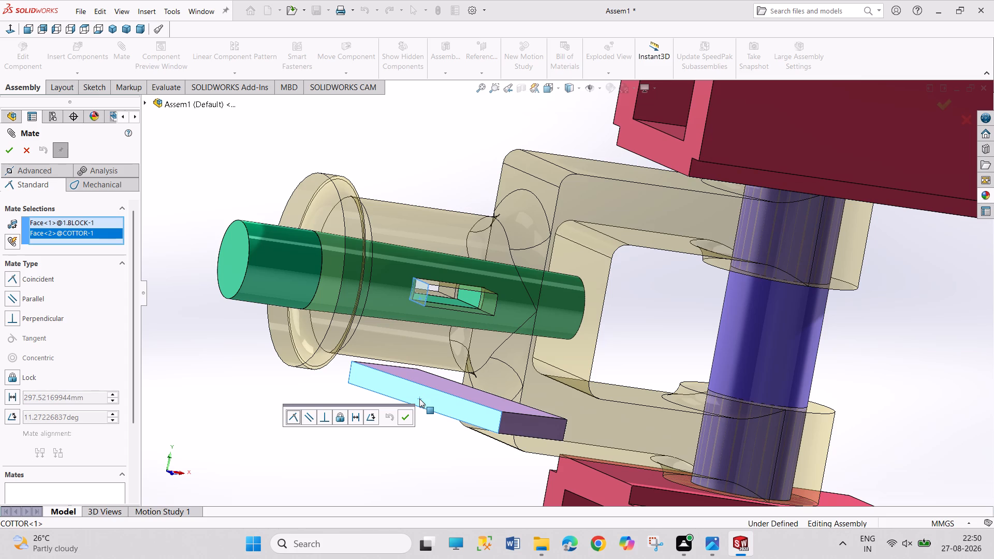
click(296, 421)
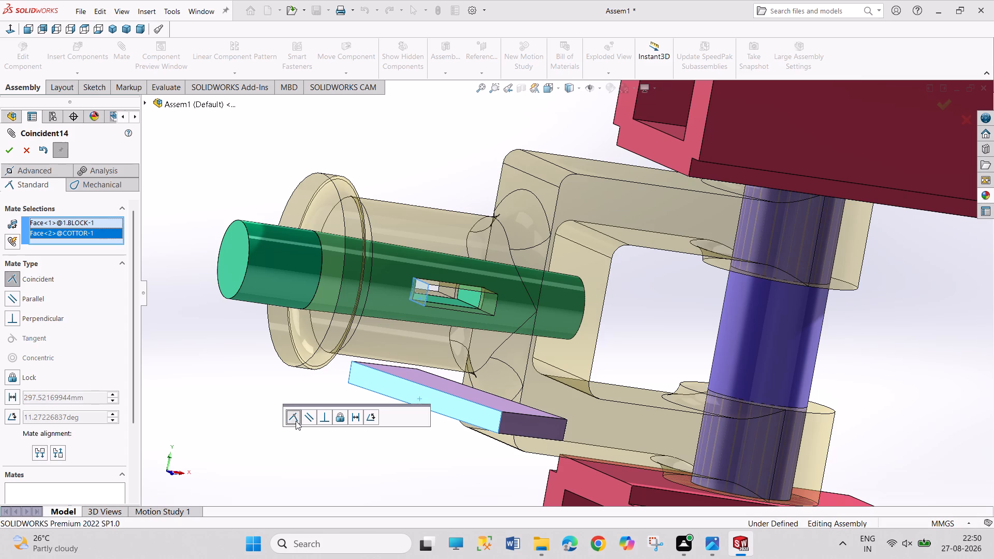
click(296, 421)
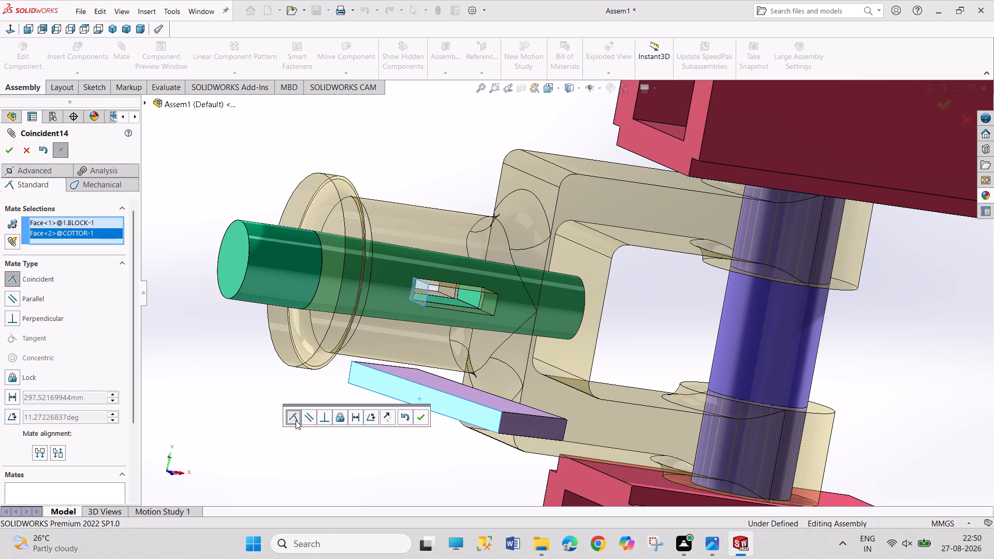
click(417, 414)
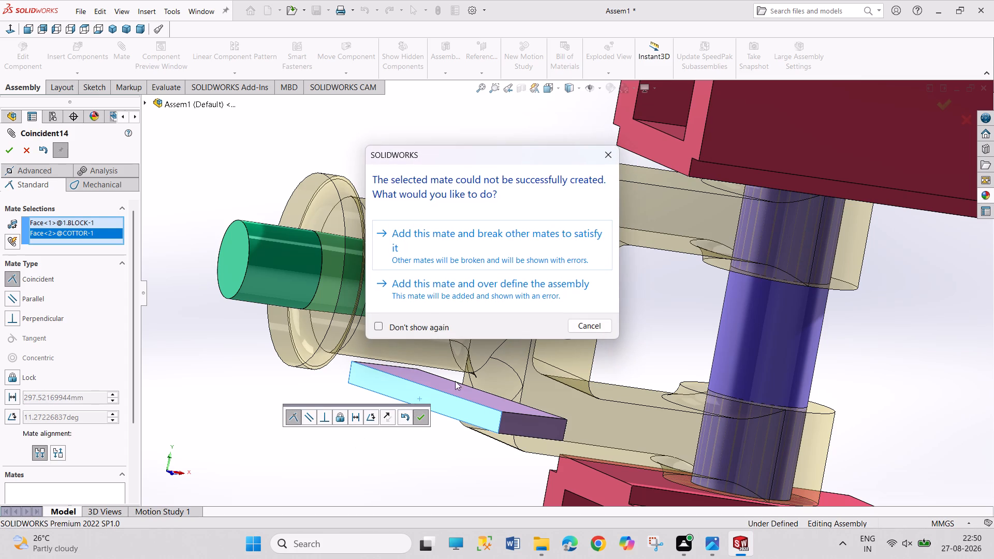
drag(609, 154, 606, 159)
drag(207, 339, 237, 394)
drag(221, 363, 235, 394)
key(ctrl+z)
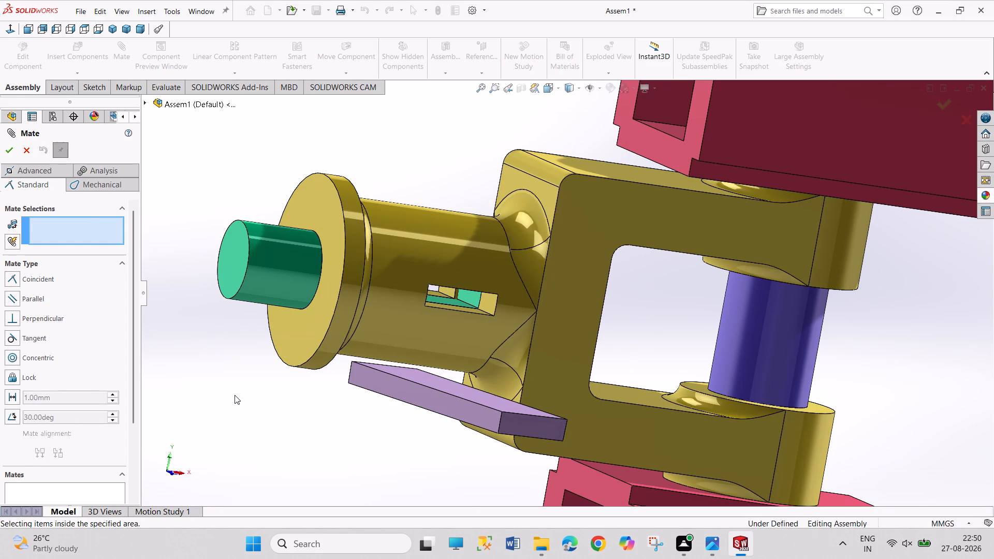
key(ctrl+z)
Move the cotter up in front of the slot opening in the block's barrel.
drag(458, 401, 527, 323)
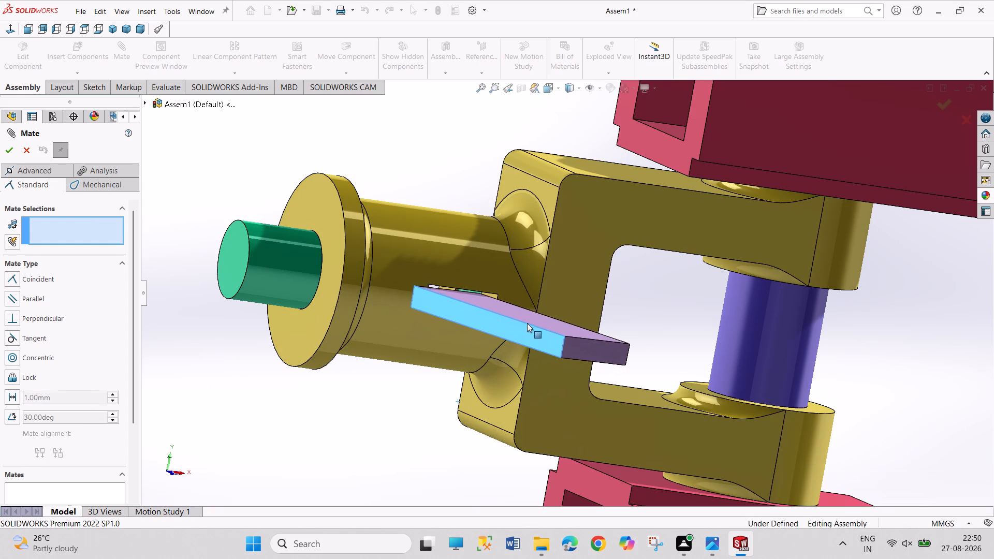
drag(527, 323, 544, 332)
click(410, 437)
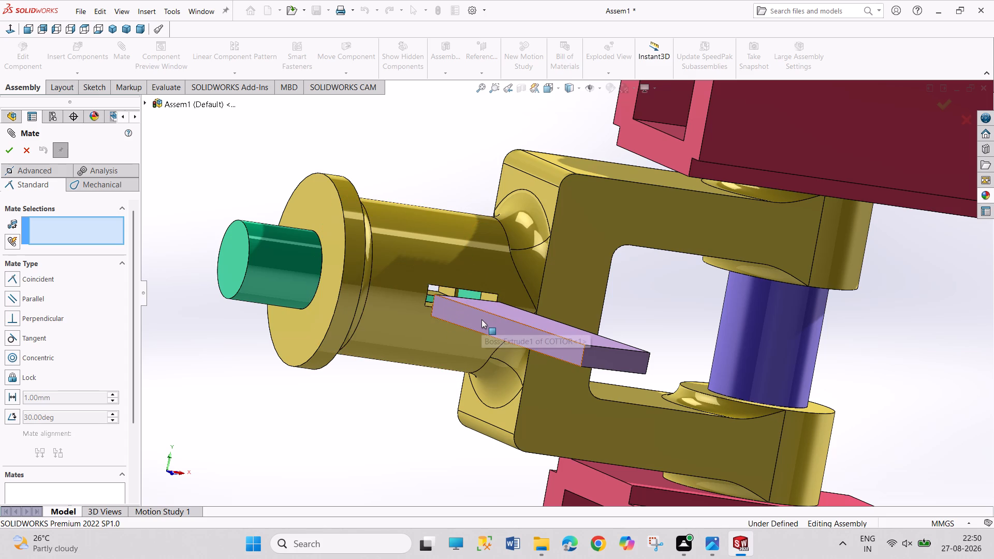
Move the cotter away from the barrel so that the slot opening is clear.
middle_drag(442, 400, 421, 390)
drag(391, 317, 466, 376)
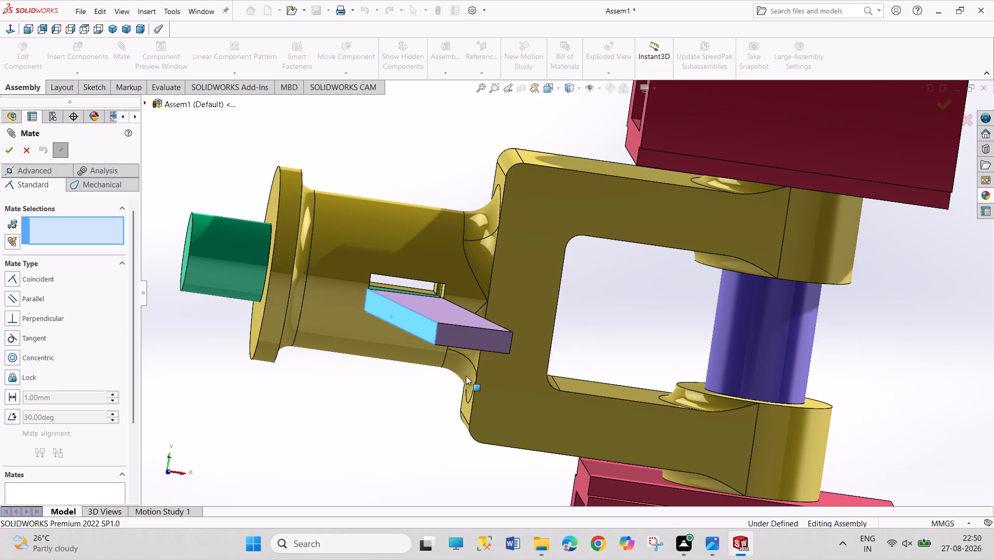
drag(466, 376, 551, 454)
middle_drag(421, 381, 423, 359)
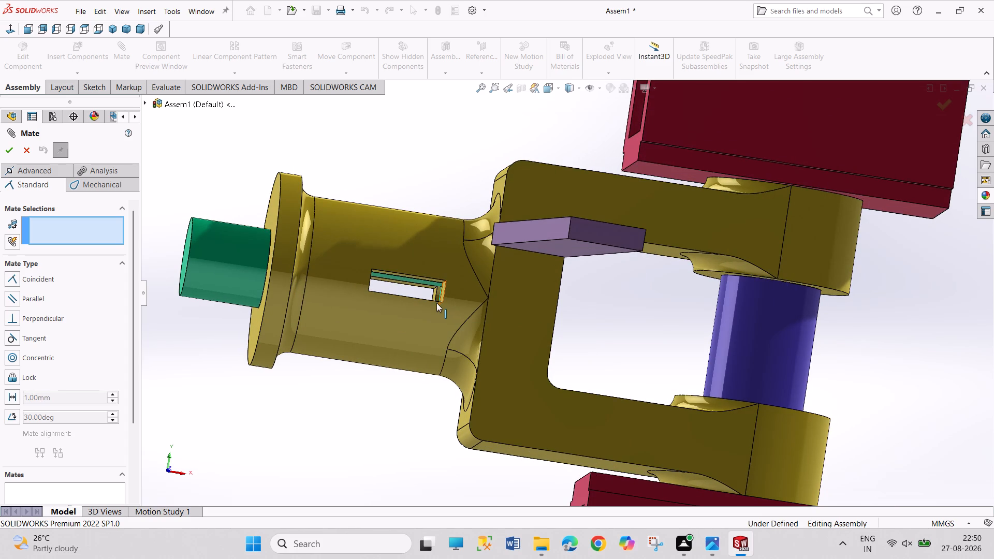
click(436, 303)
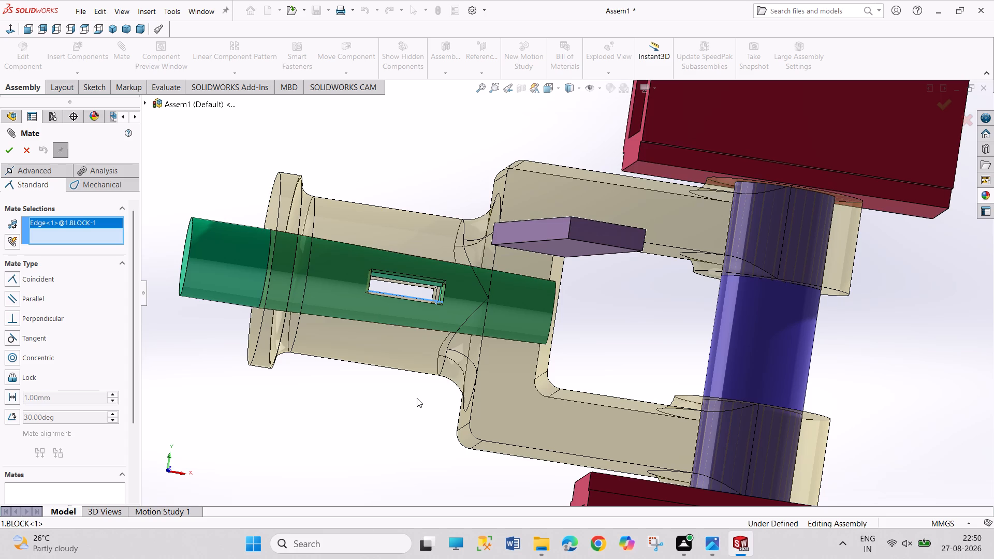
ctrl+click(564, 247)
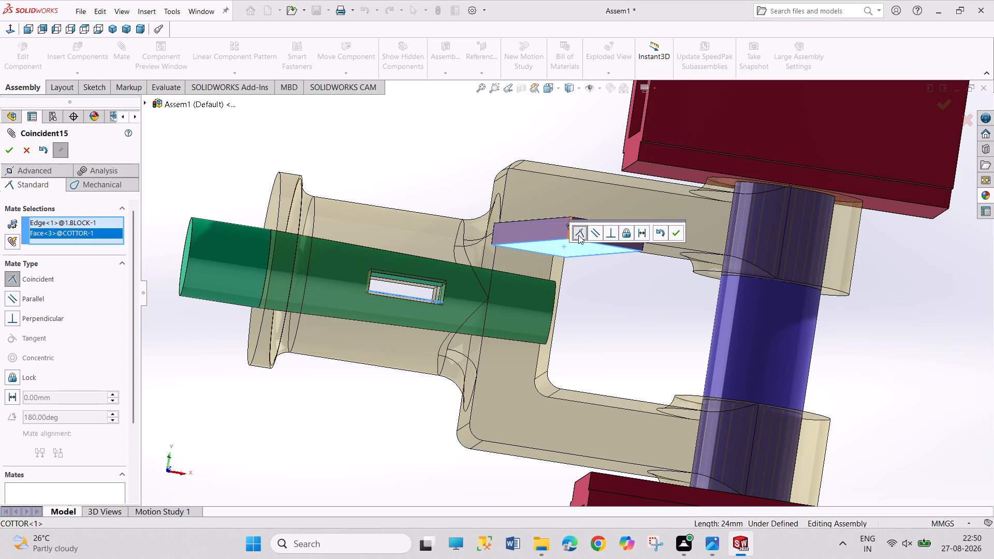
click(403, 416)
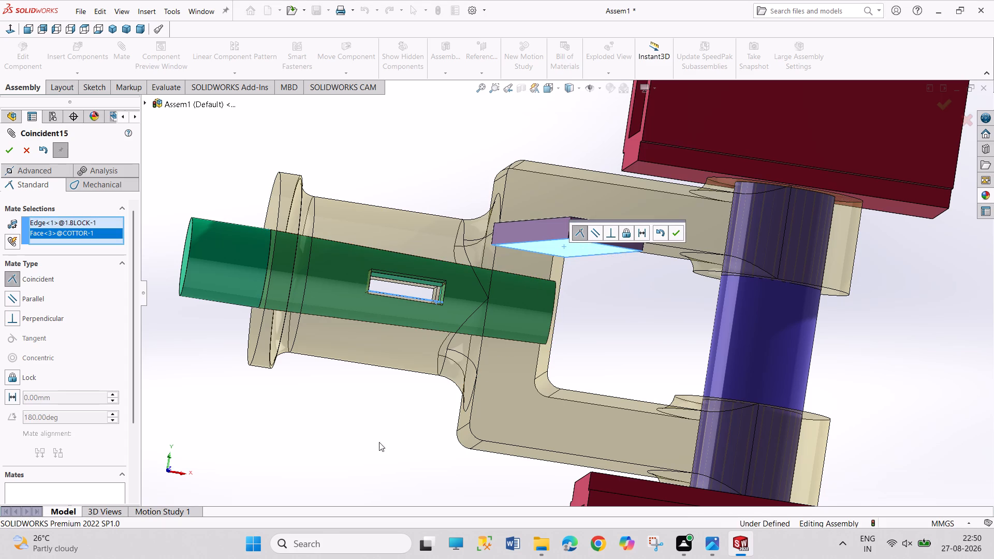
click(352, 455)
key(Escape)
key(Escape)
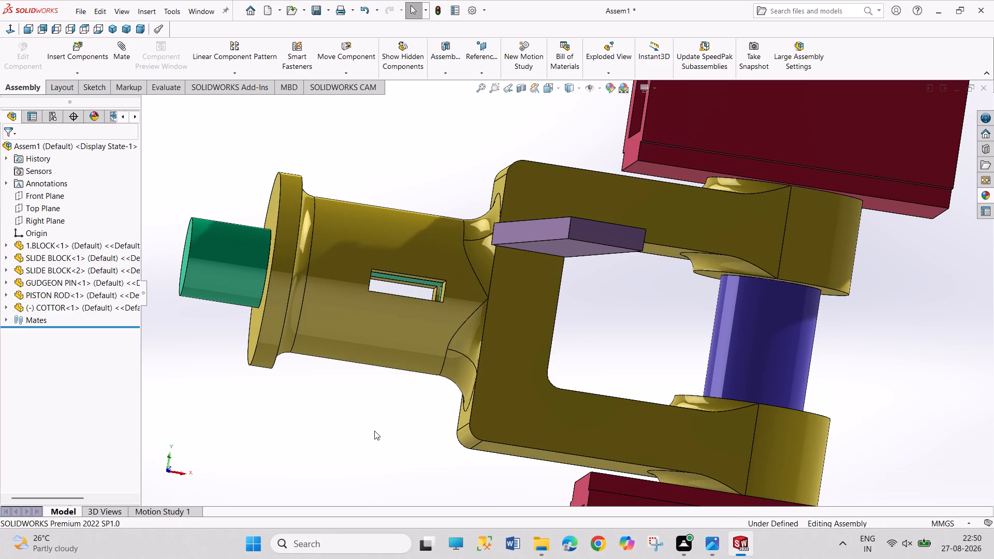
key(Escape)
Add a coincident mate between the lower long edge of the barrel slot and the cotter end face's lower long edge.
click(415, 298)
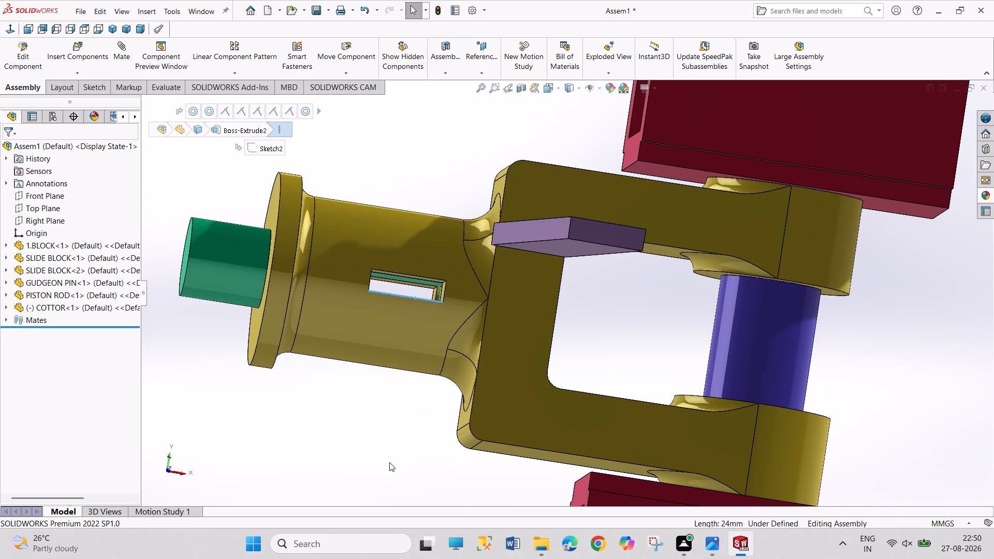
middle_drag(390, 462, 386, 453)
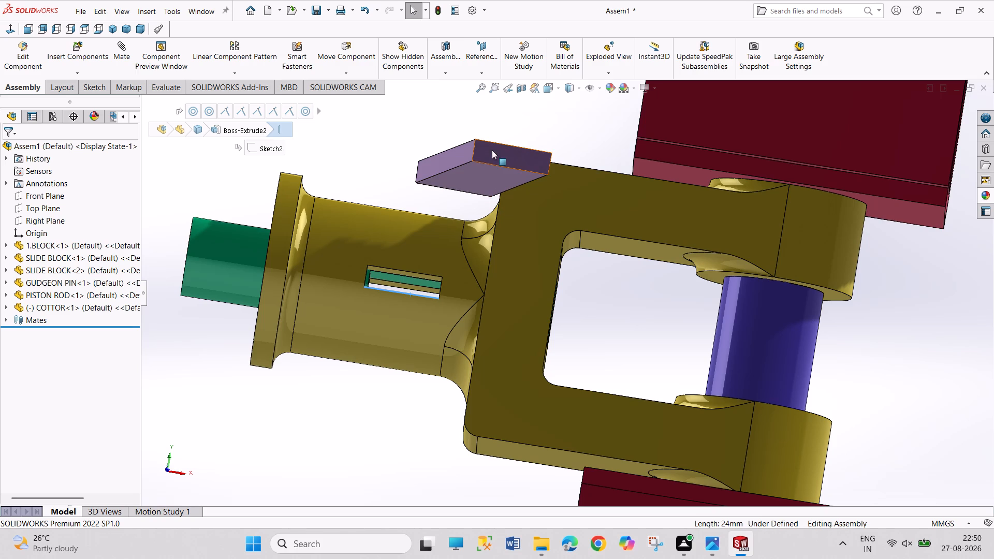
ctrl+click(493, 165)
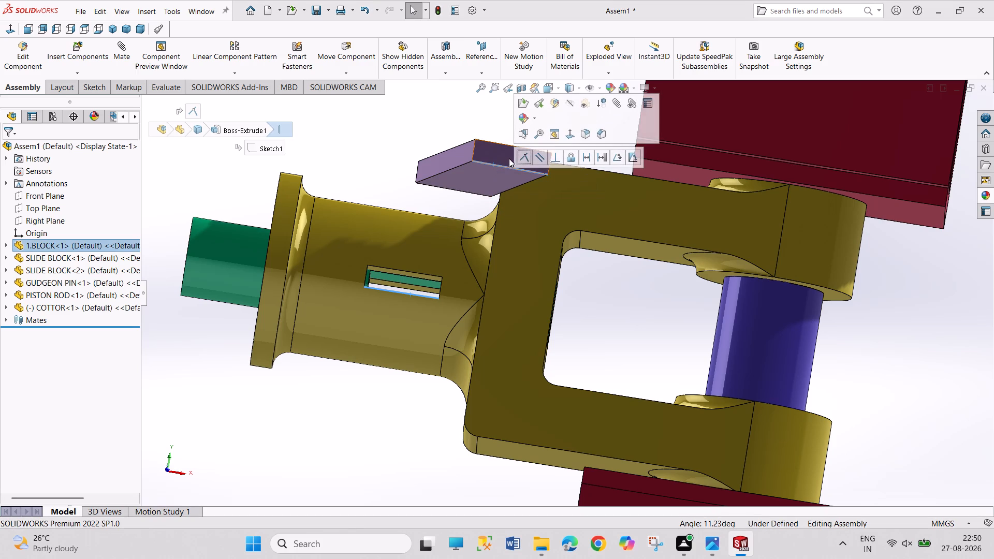
click(523, 158)
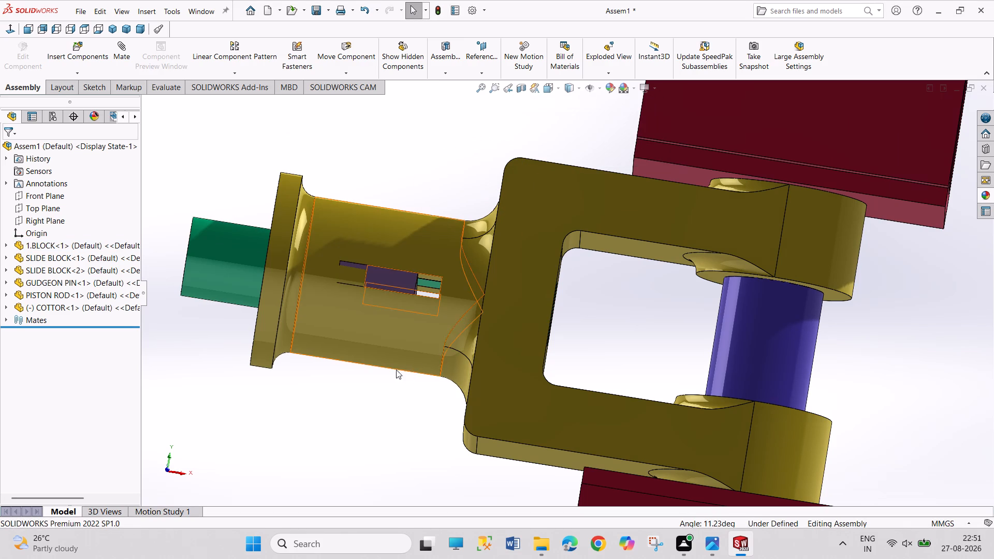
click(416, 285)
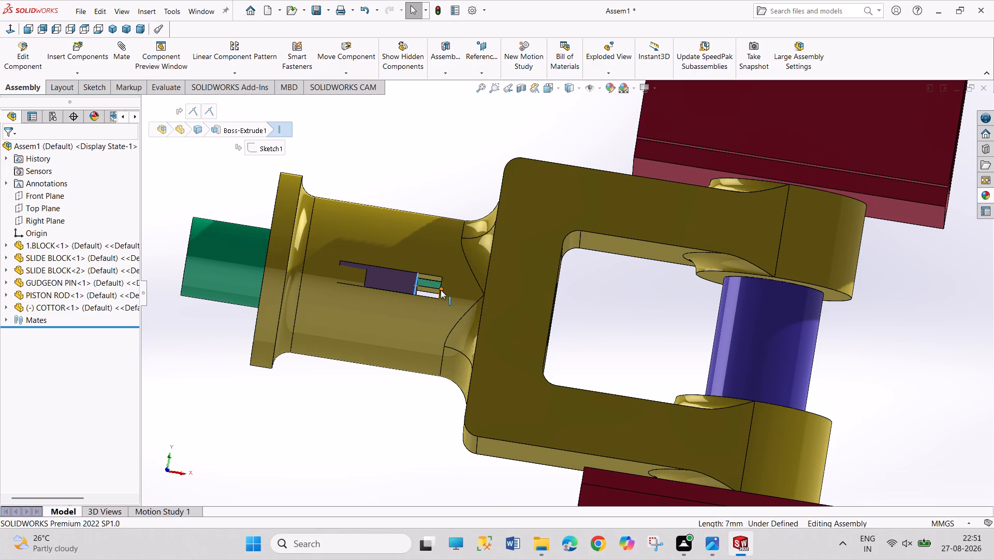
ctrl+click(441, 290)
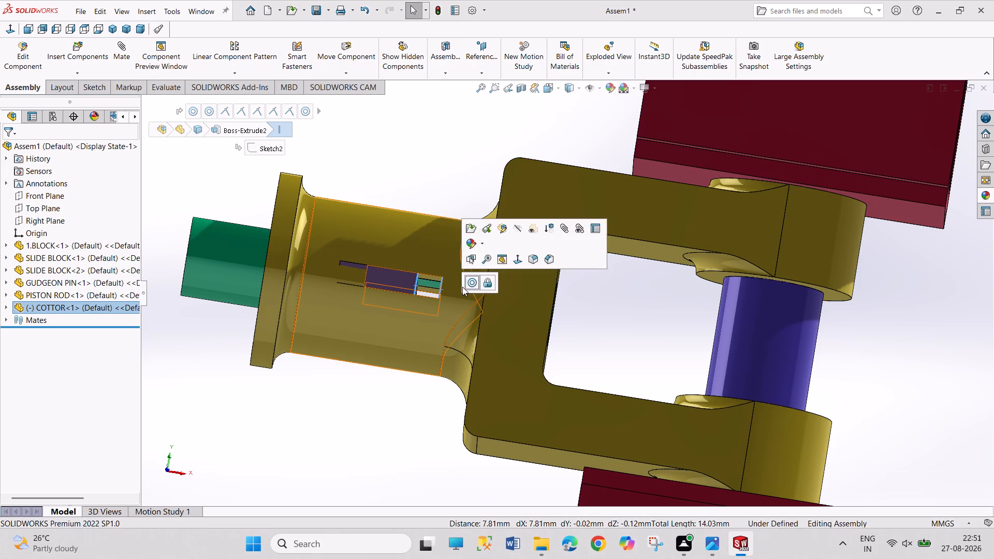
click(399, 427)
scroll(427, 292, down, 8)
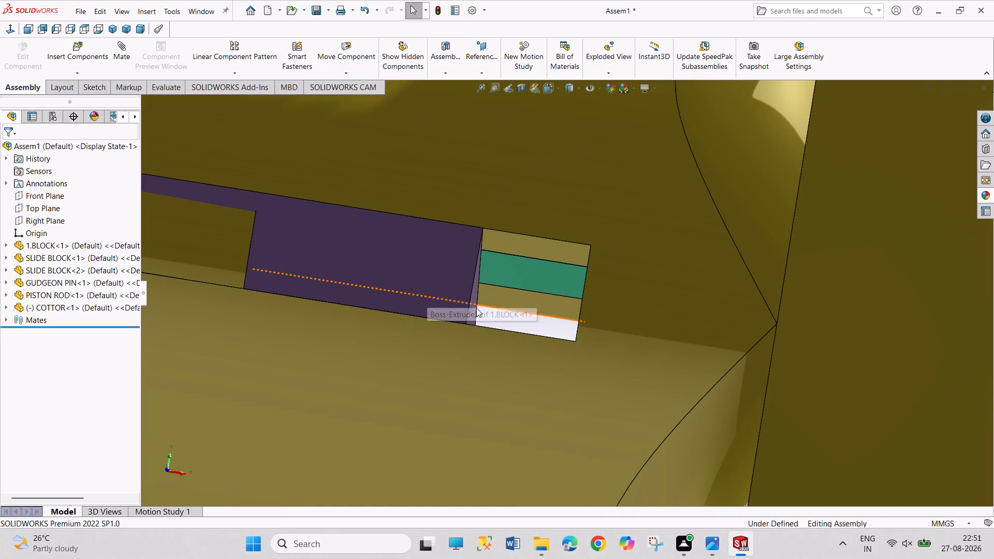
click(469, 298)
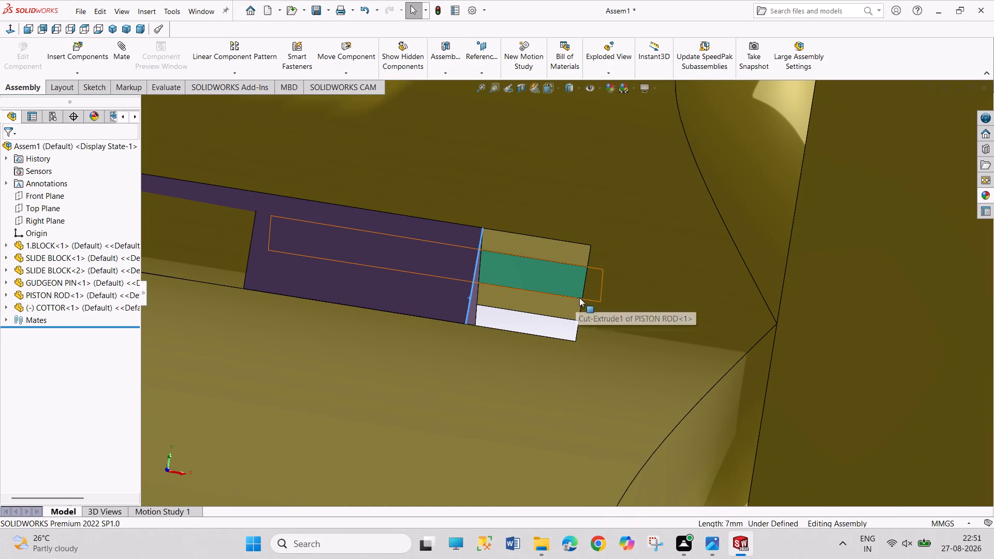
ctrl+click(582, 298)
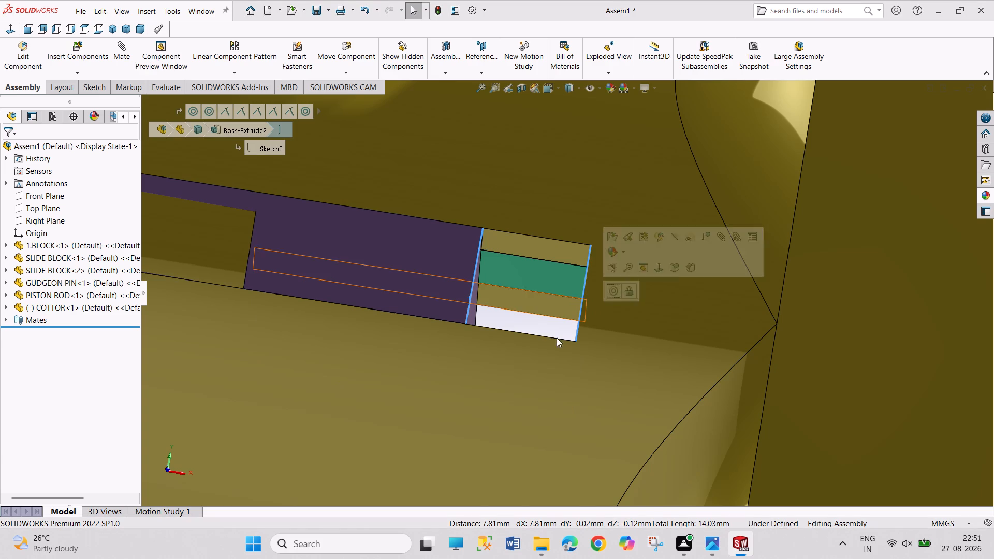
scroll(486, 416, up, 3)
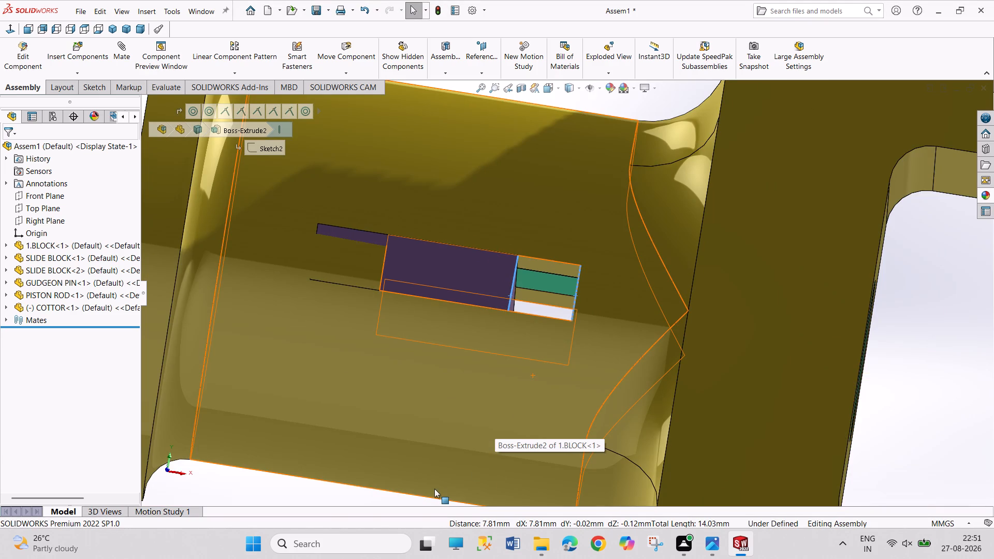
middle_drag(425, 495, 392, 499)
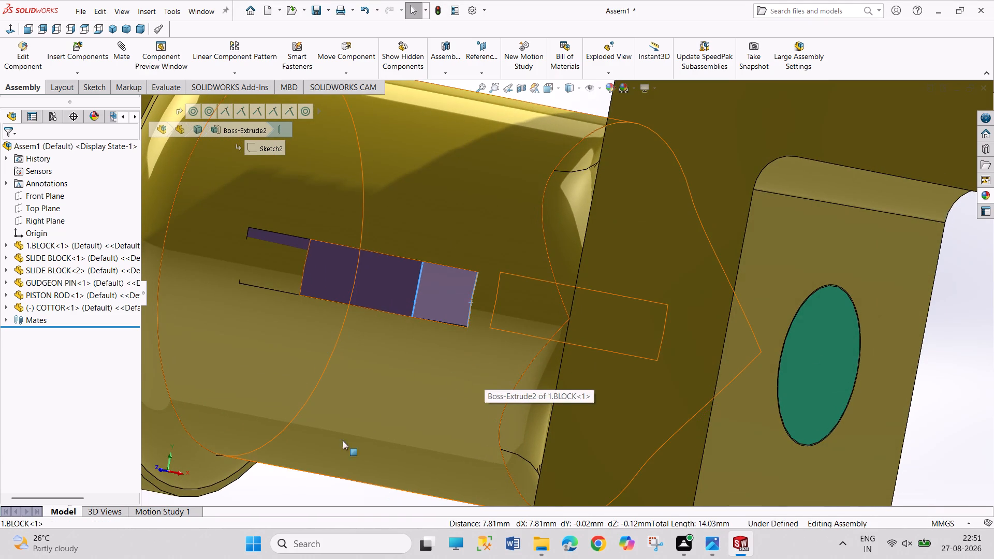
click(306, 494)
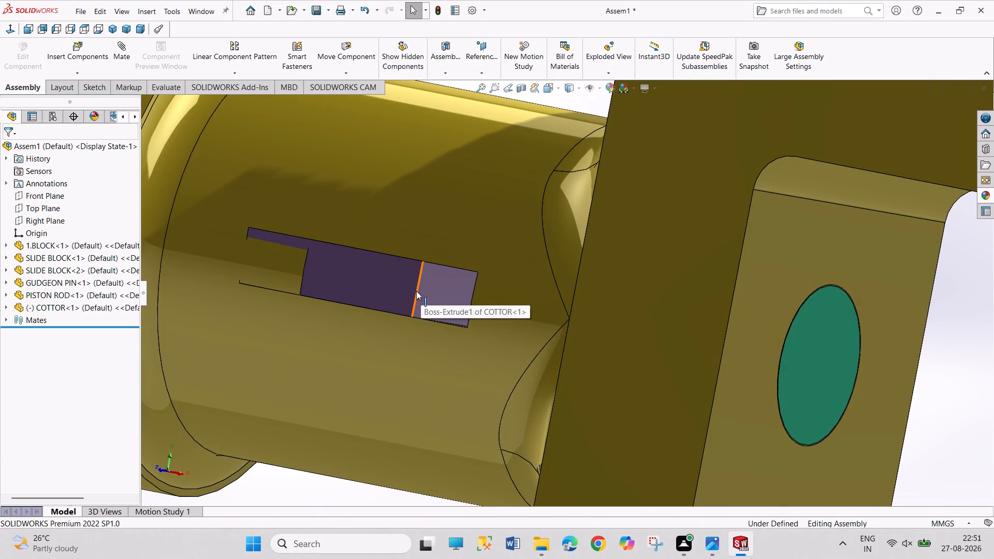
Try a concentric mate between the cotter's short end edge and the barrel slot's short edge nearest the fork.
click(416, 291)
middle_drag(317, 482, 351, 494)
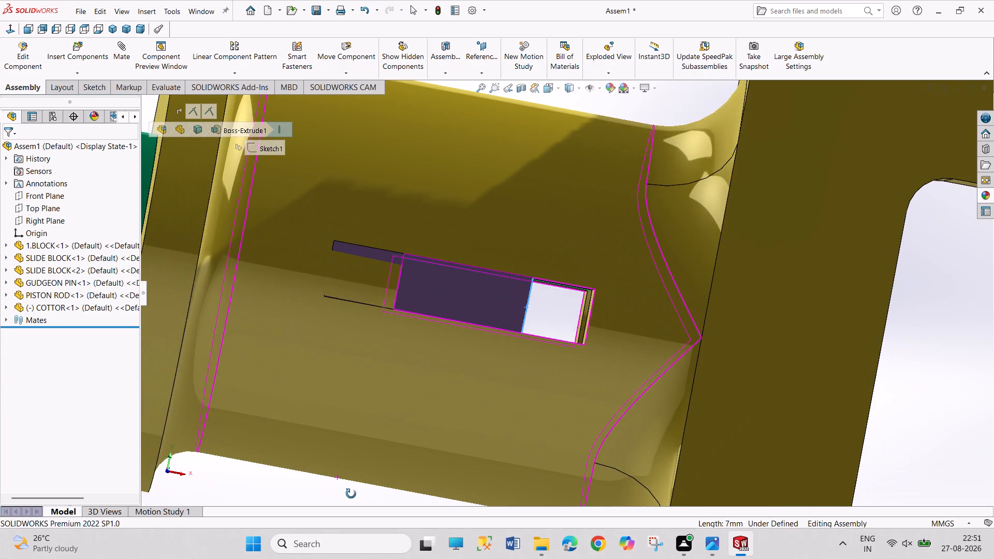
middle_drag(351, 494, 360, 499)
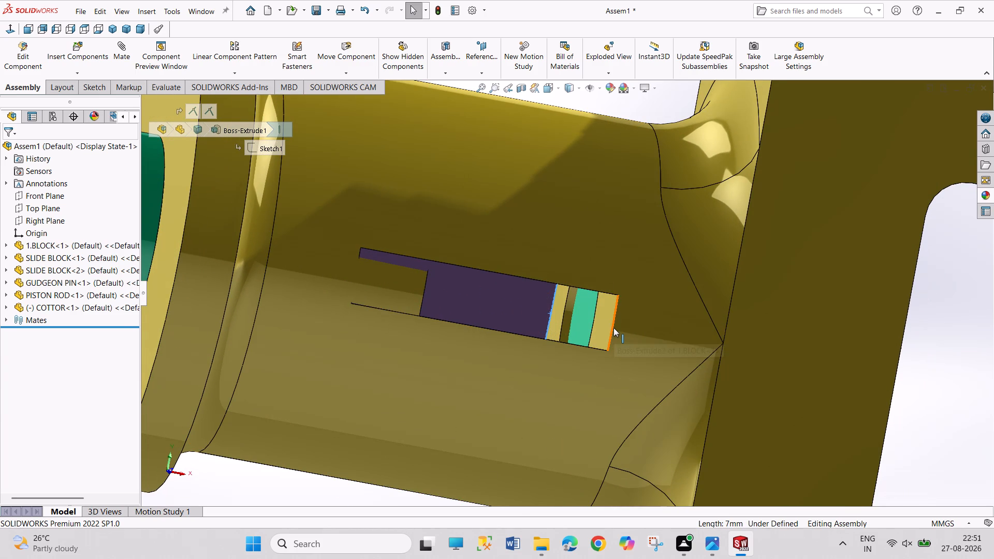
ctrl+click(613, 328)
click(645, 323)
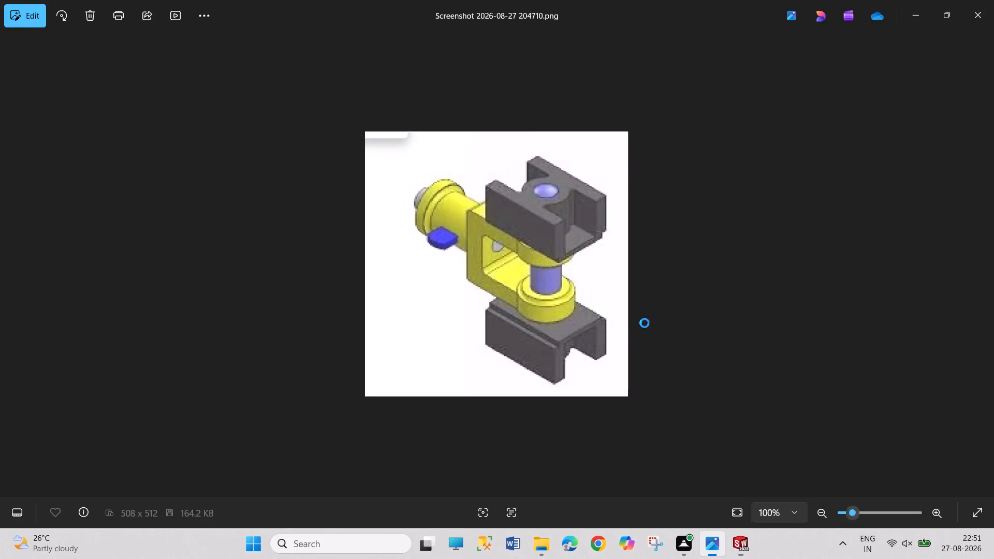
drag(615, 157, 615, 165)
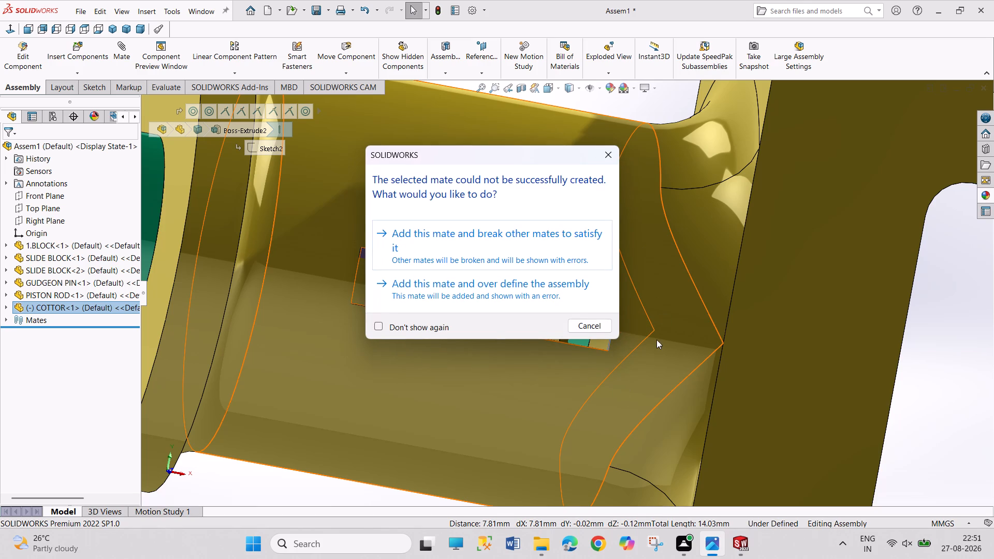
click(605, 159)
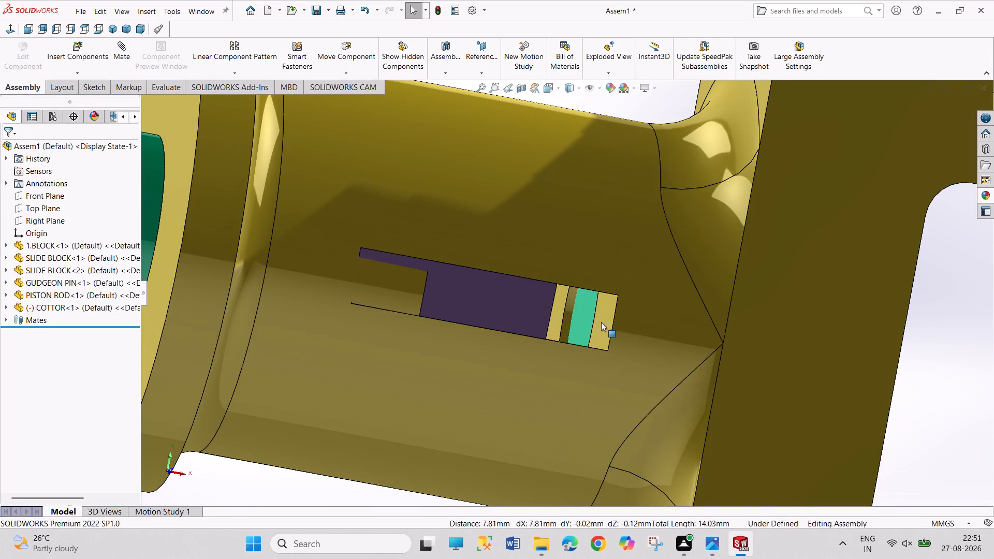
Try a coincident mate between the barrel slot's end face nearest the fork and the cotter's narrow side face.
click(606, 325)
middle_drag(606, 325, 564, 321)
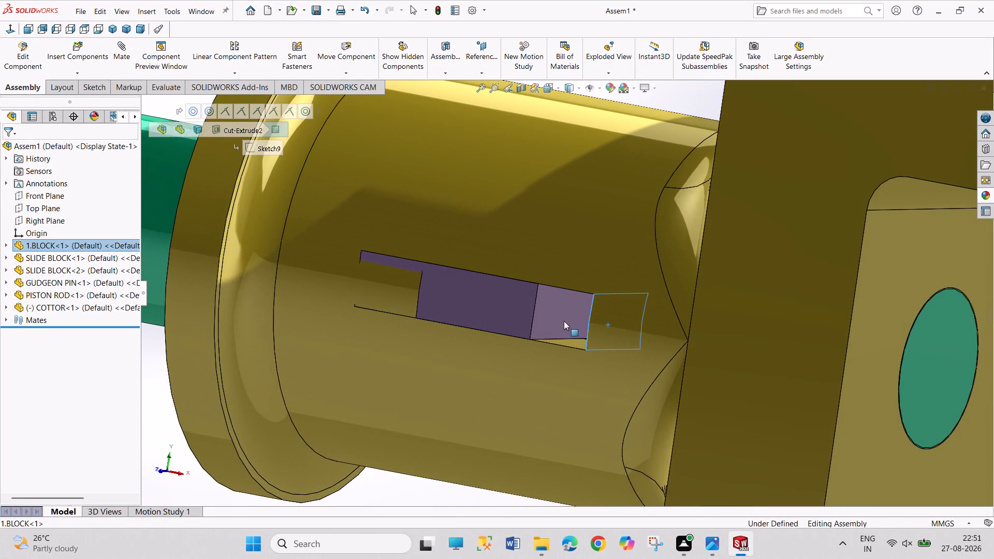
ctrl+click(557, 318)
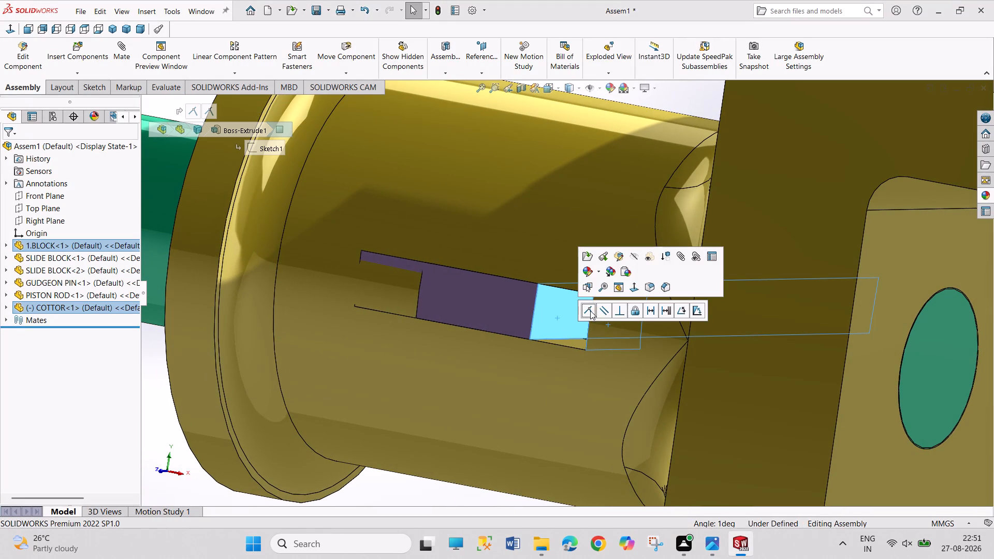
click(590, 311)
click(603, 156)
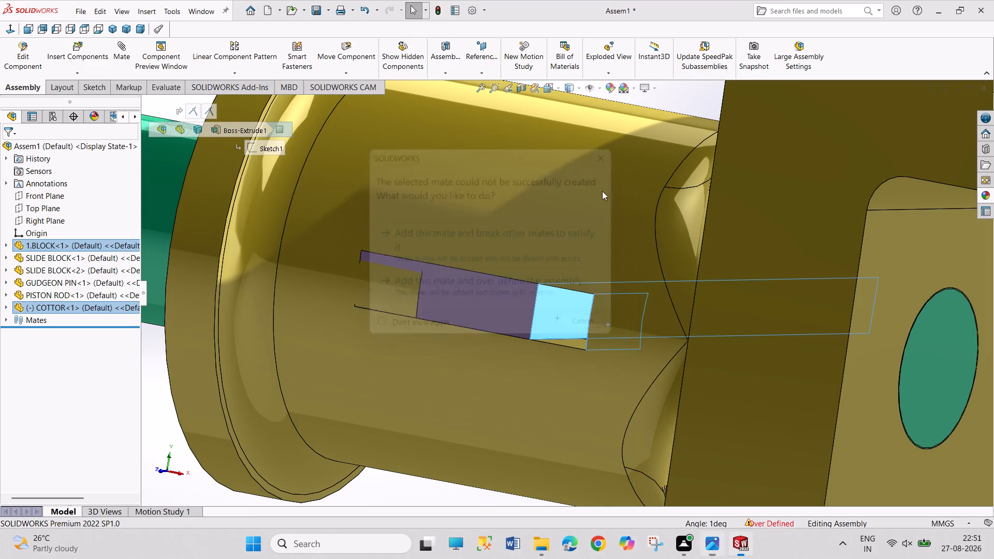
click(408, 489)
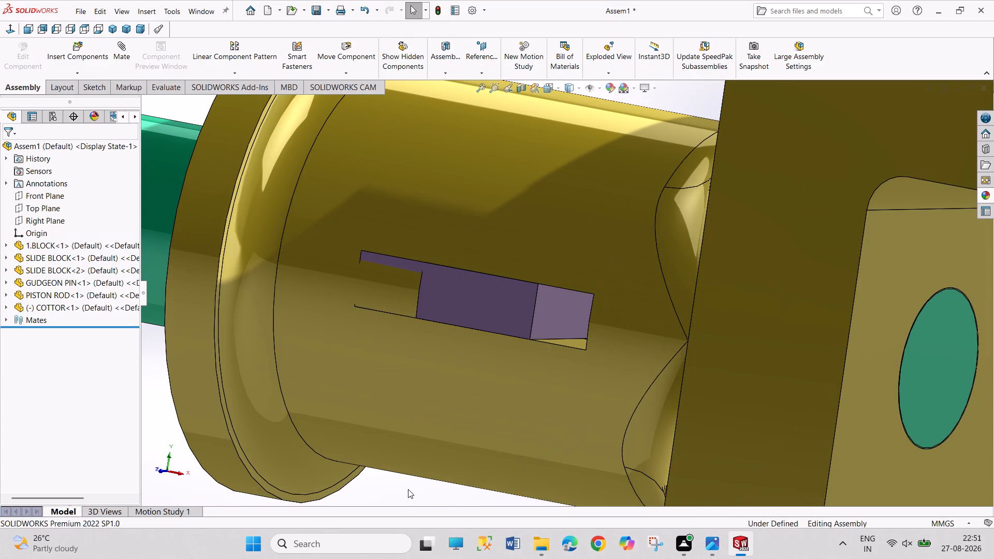
Slide the cotter along the barrel slot toward the fork, uncovering the slot's end nearest the flange.
drag(478, 306, 528, 320)
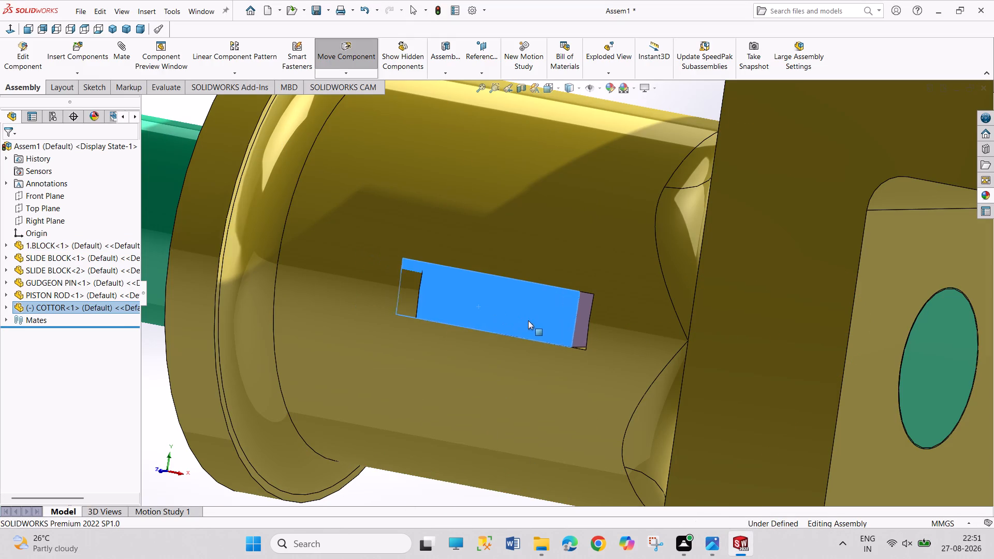
drag(528, 320, 580, 339)
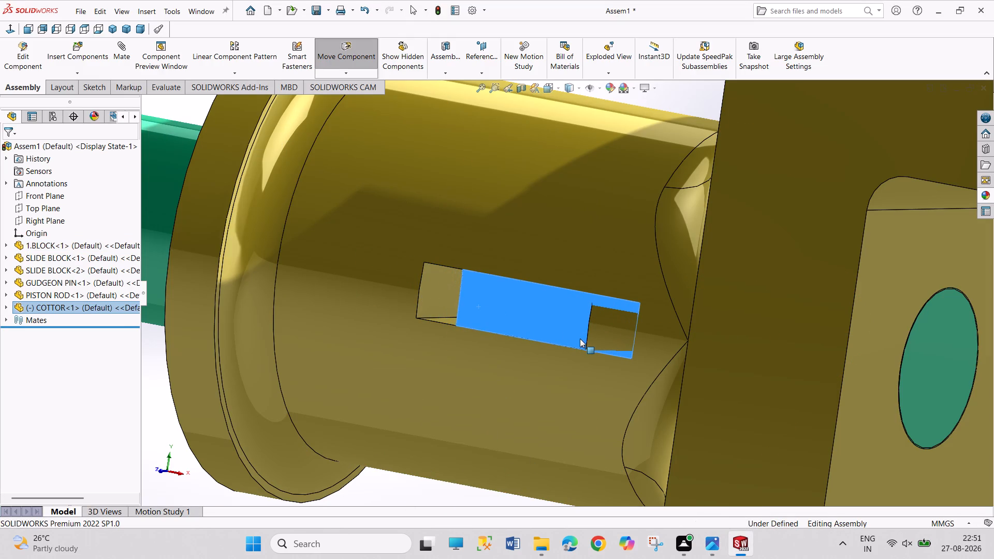
drag(580, 339, 571, 335)
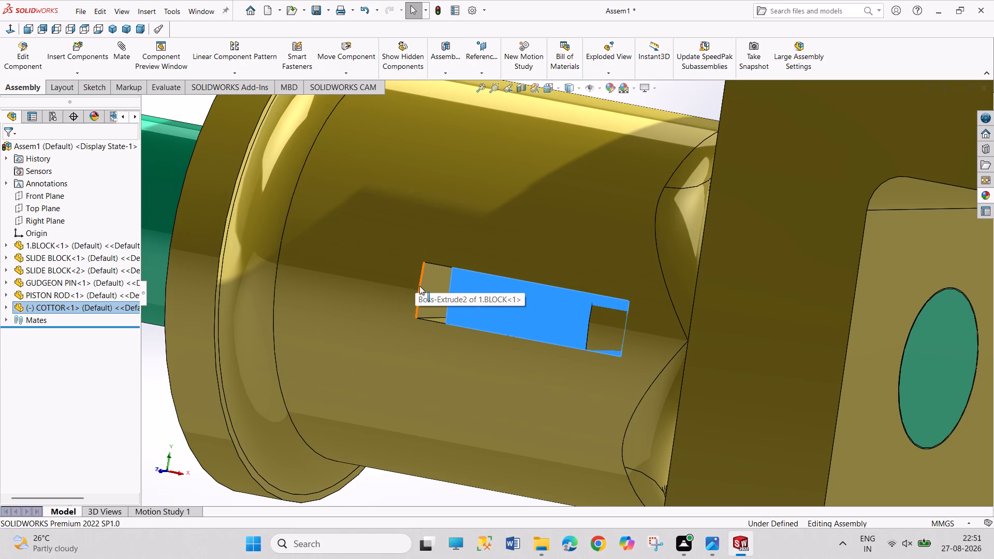
drag(472, 313, 436, 306)
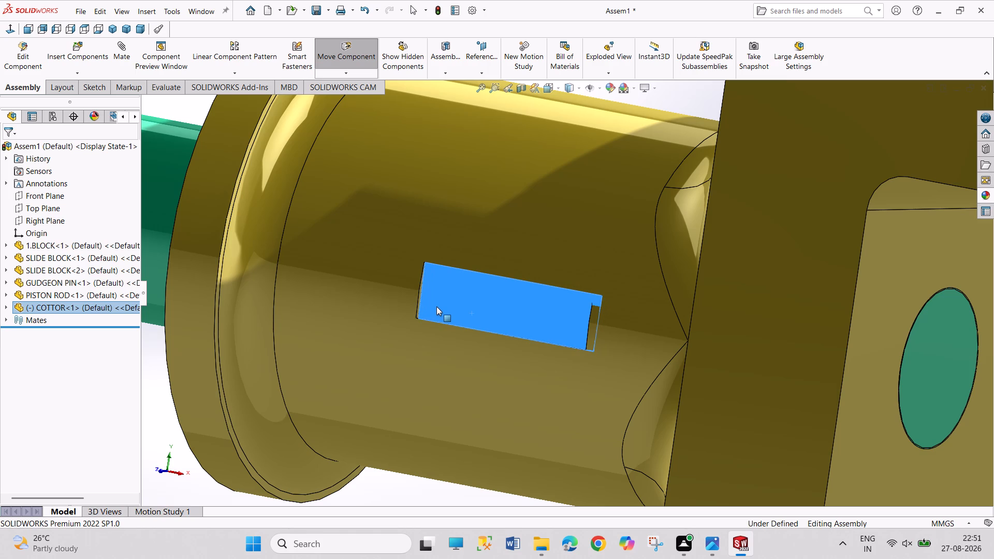
drag(436, 306, 428, 305)
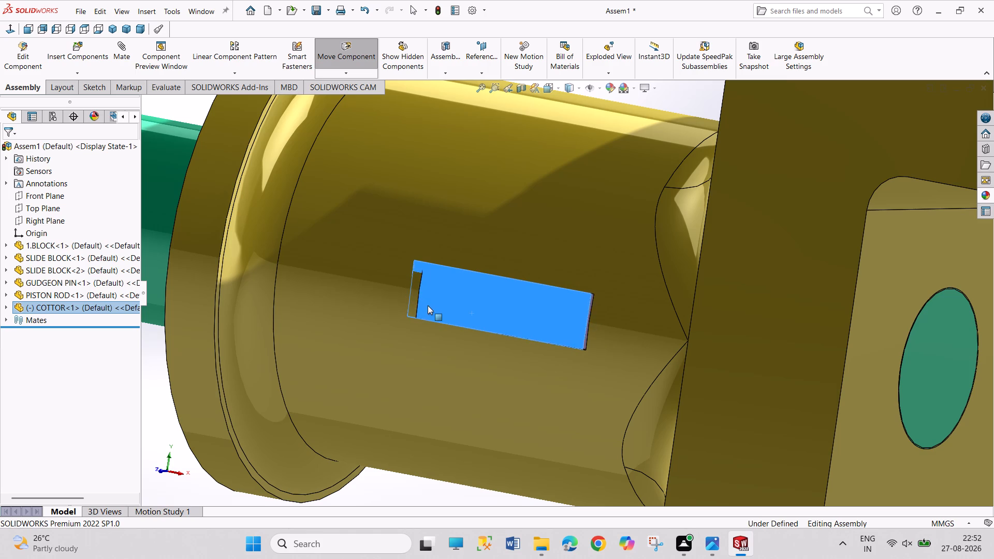
drag(428, 305, 453, 316)
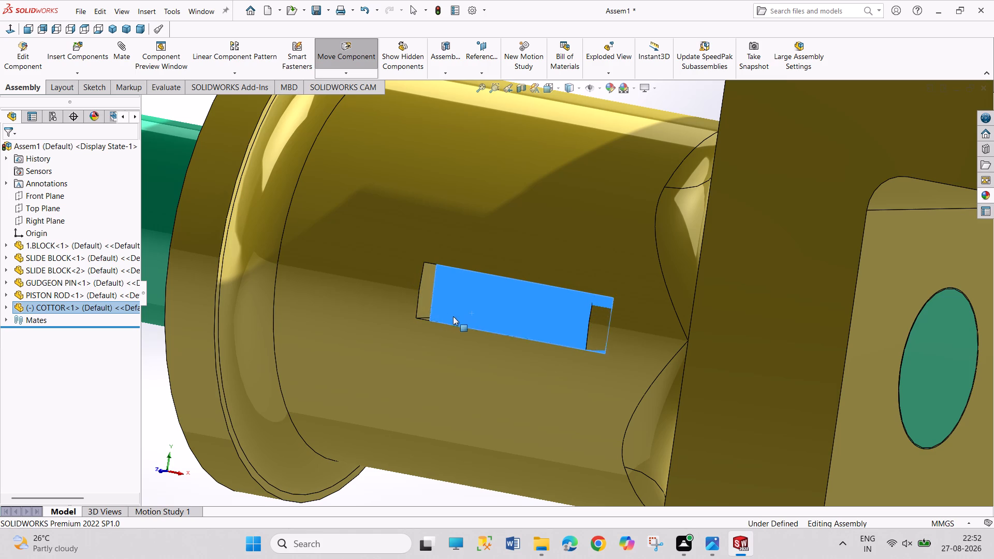
drag(453, 316, 474, 325)
click(373, 503)
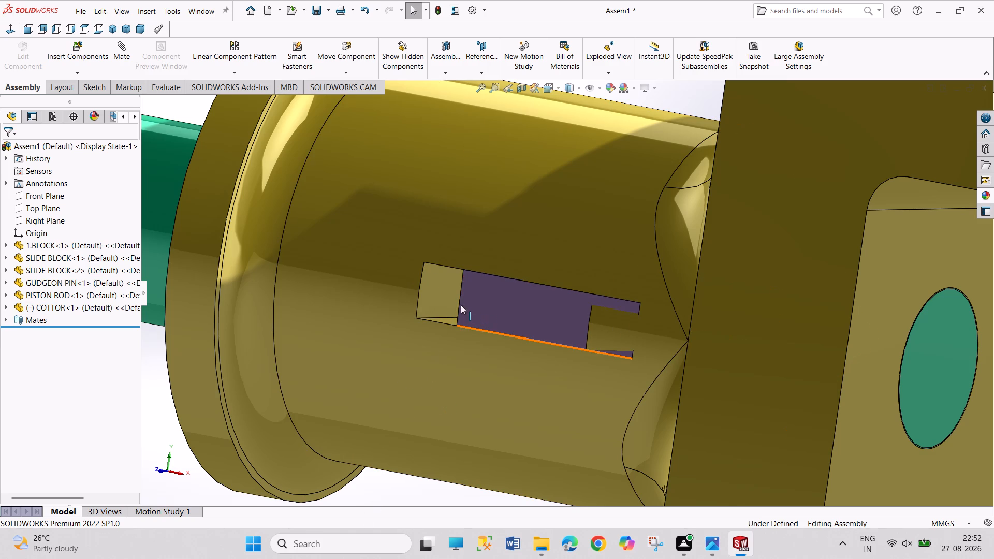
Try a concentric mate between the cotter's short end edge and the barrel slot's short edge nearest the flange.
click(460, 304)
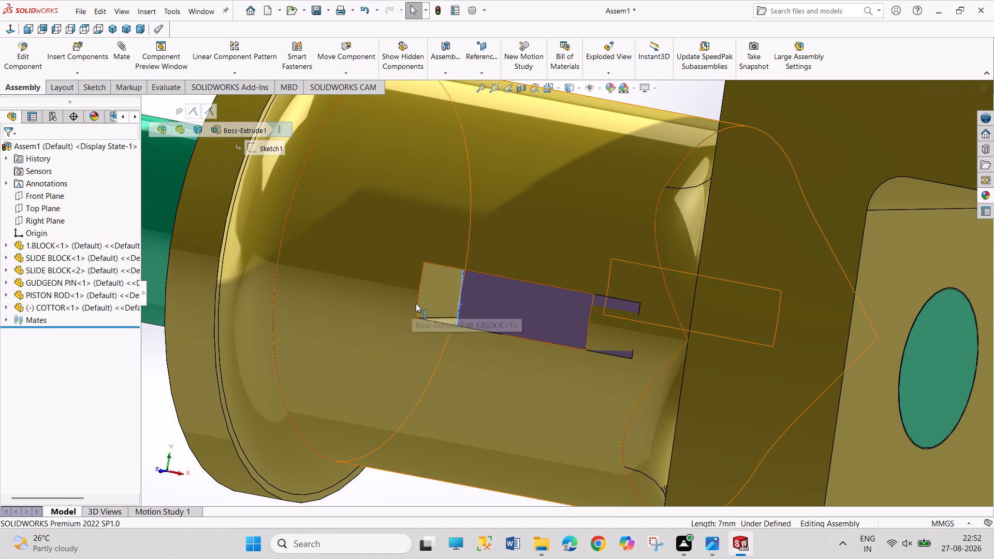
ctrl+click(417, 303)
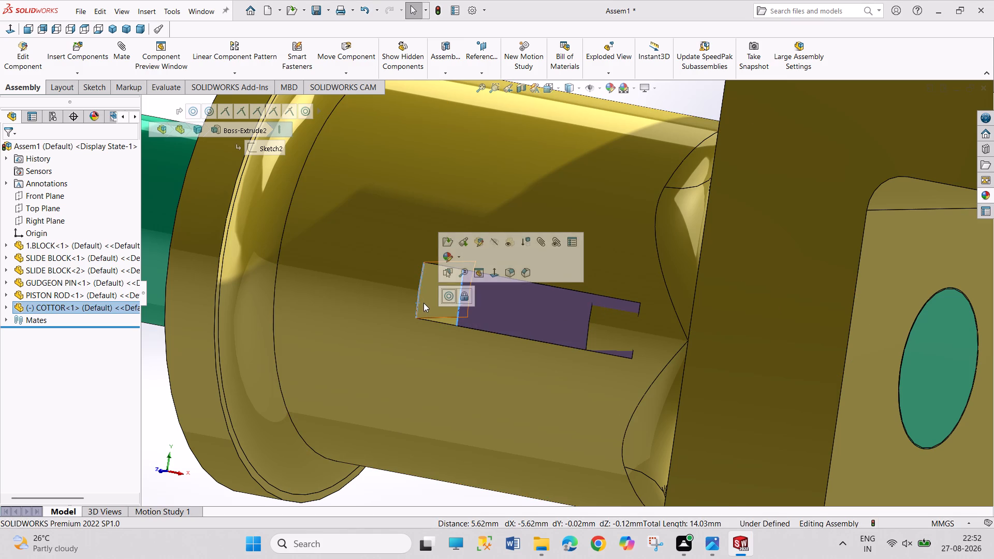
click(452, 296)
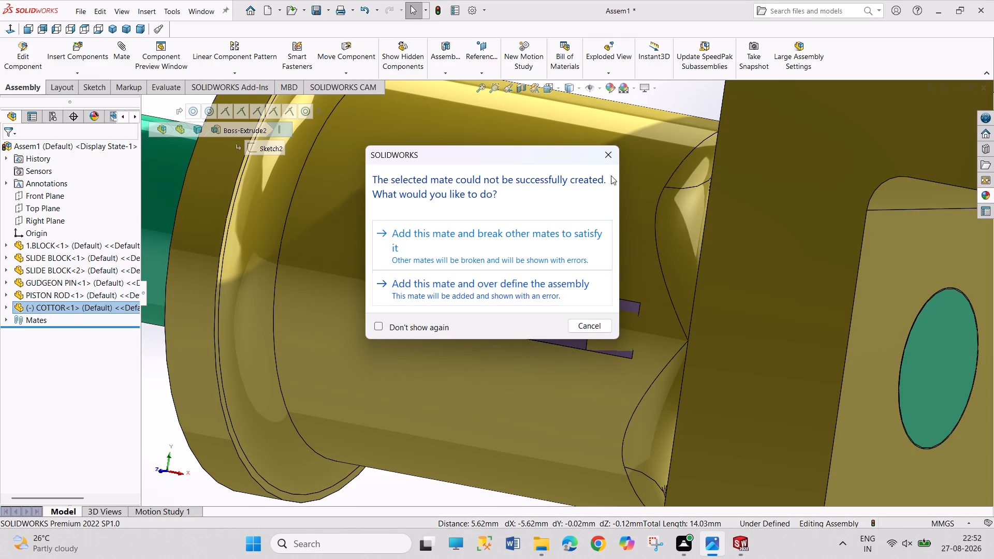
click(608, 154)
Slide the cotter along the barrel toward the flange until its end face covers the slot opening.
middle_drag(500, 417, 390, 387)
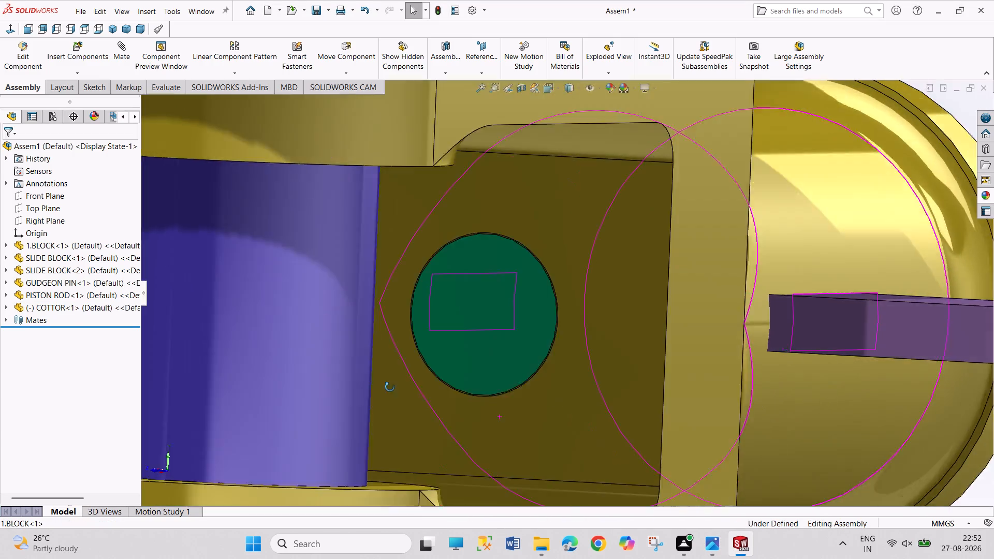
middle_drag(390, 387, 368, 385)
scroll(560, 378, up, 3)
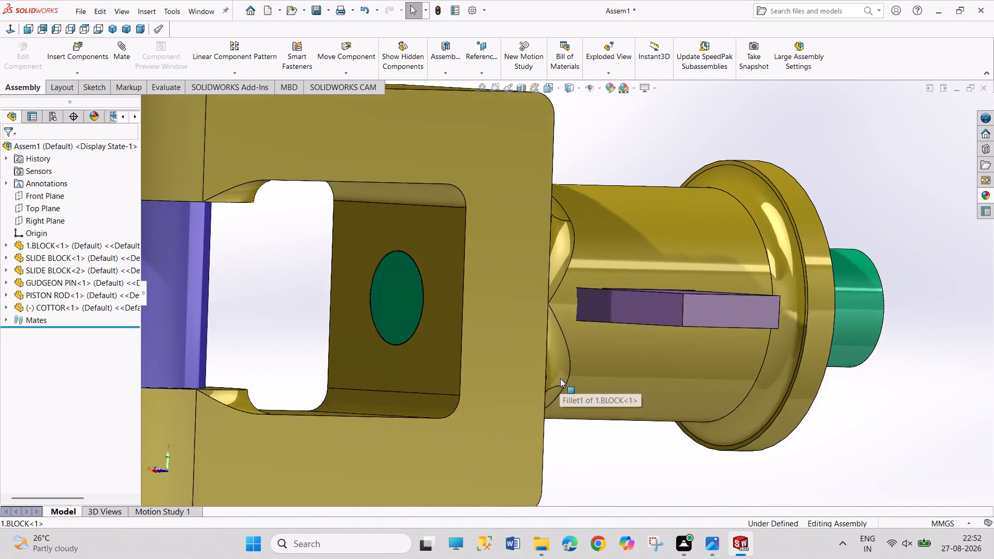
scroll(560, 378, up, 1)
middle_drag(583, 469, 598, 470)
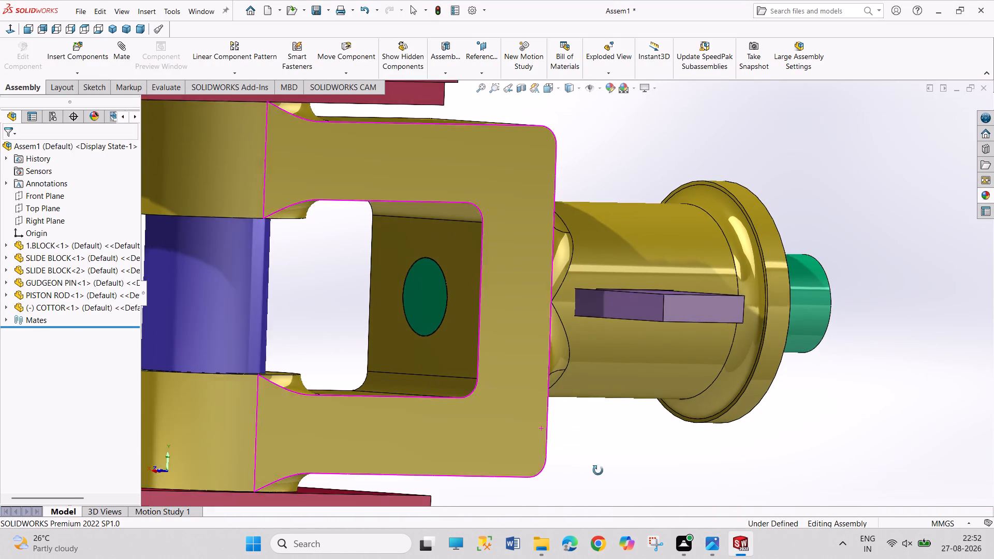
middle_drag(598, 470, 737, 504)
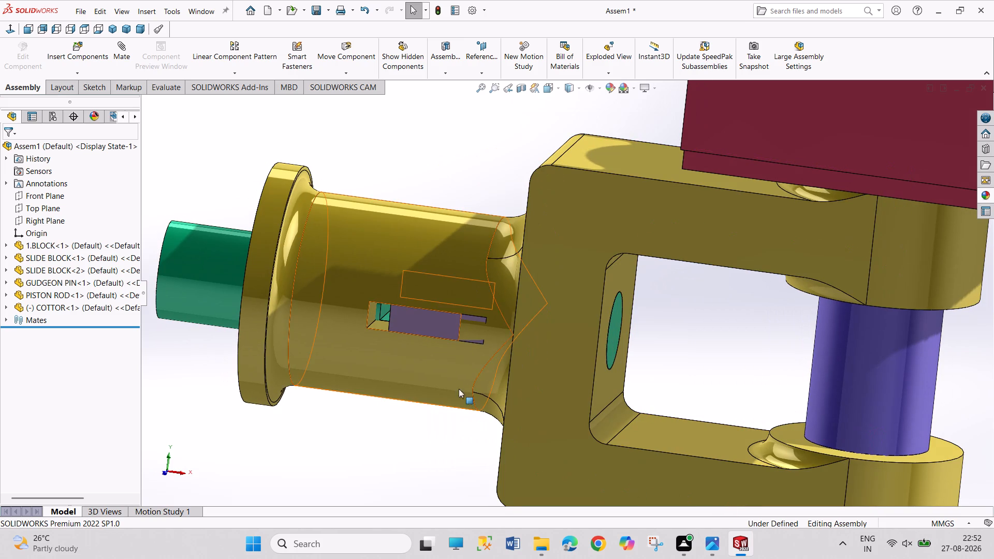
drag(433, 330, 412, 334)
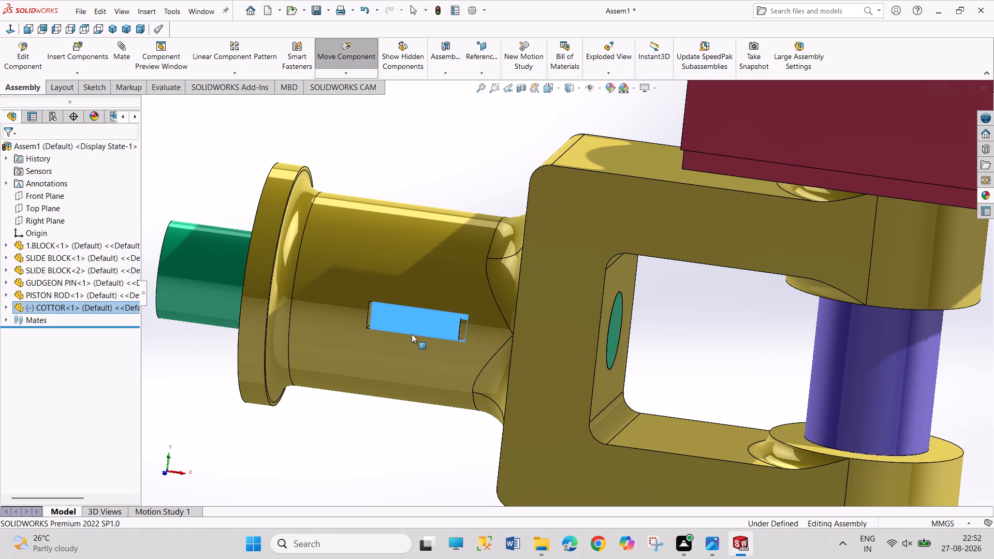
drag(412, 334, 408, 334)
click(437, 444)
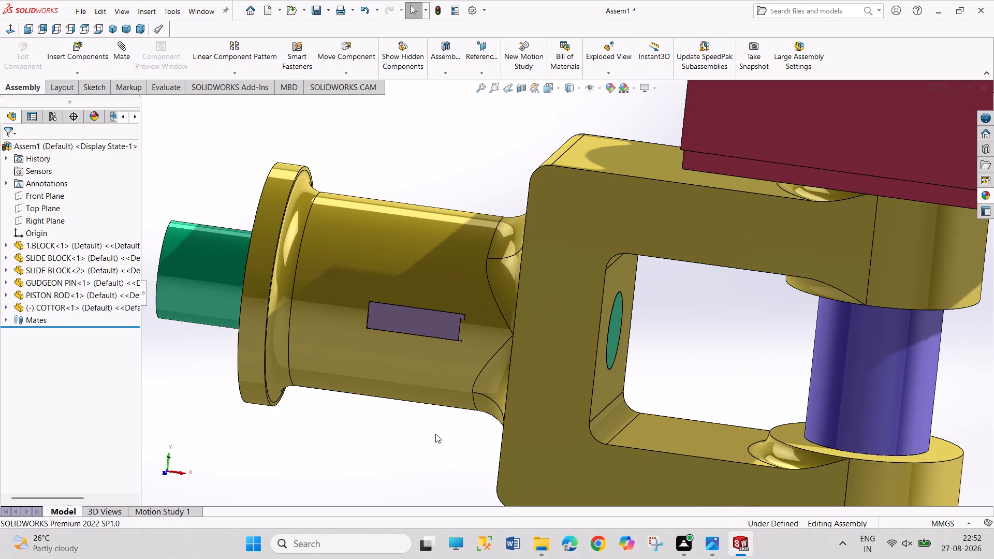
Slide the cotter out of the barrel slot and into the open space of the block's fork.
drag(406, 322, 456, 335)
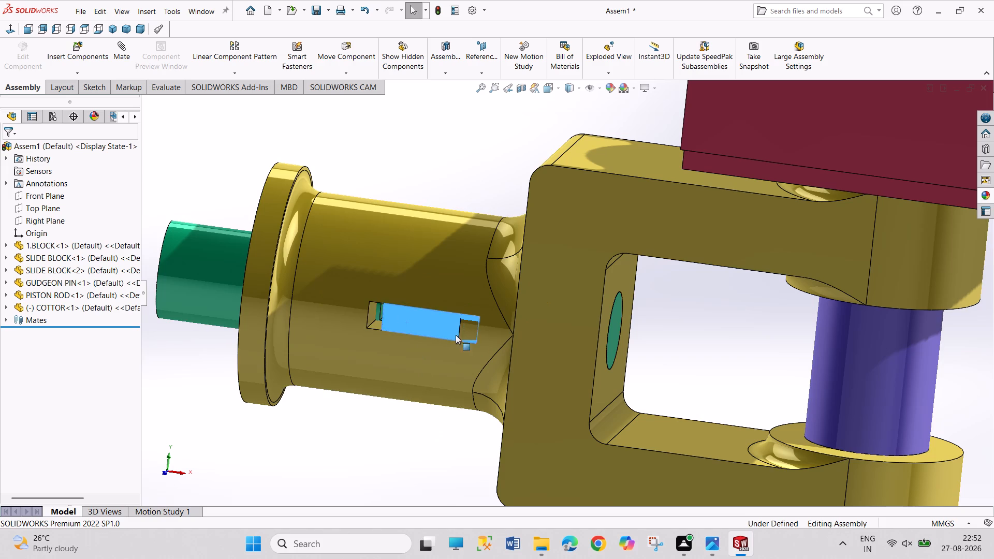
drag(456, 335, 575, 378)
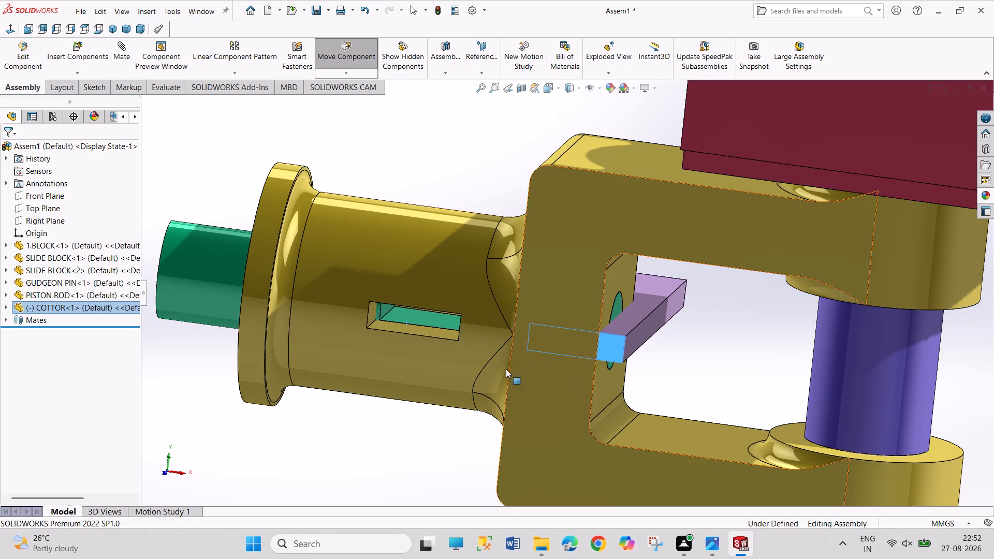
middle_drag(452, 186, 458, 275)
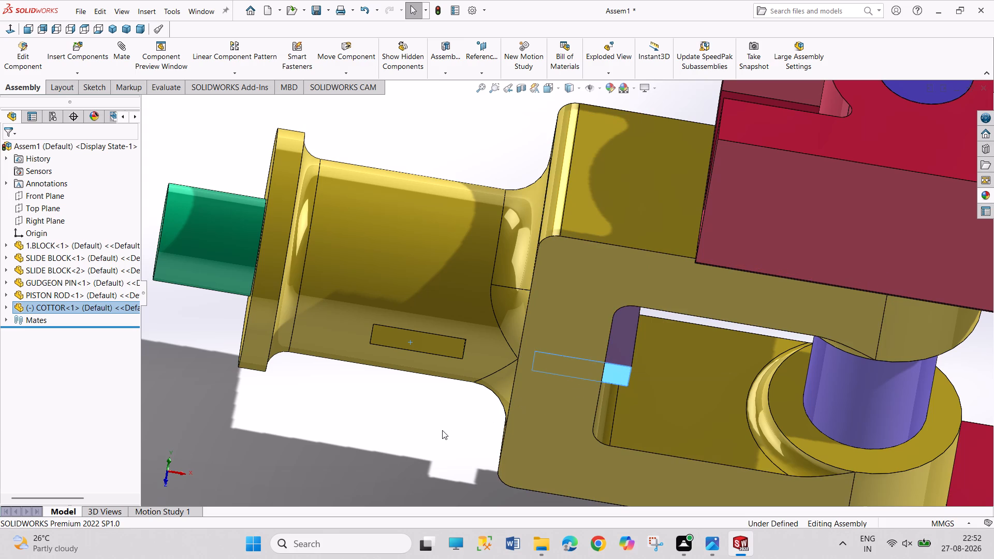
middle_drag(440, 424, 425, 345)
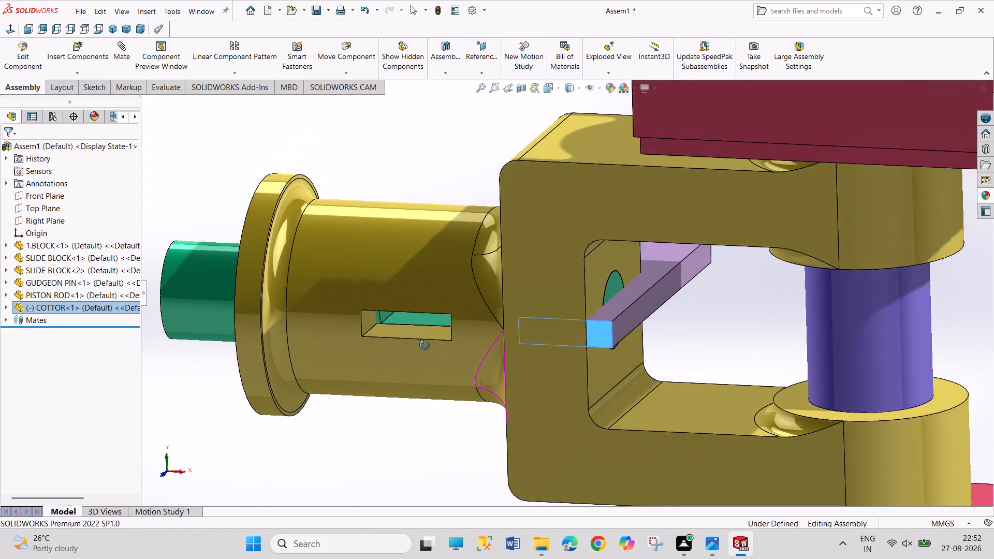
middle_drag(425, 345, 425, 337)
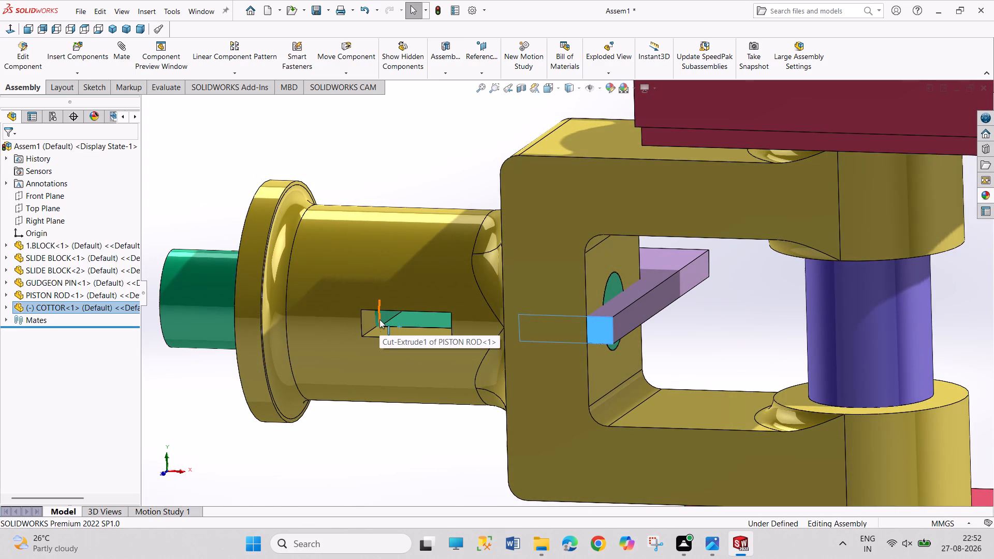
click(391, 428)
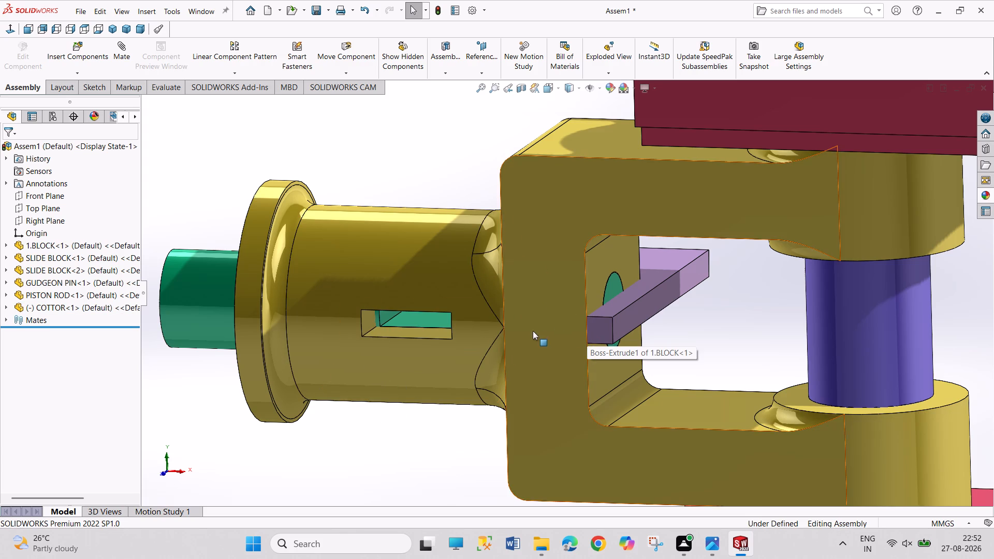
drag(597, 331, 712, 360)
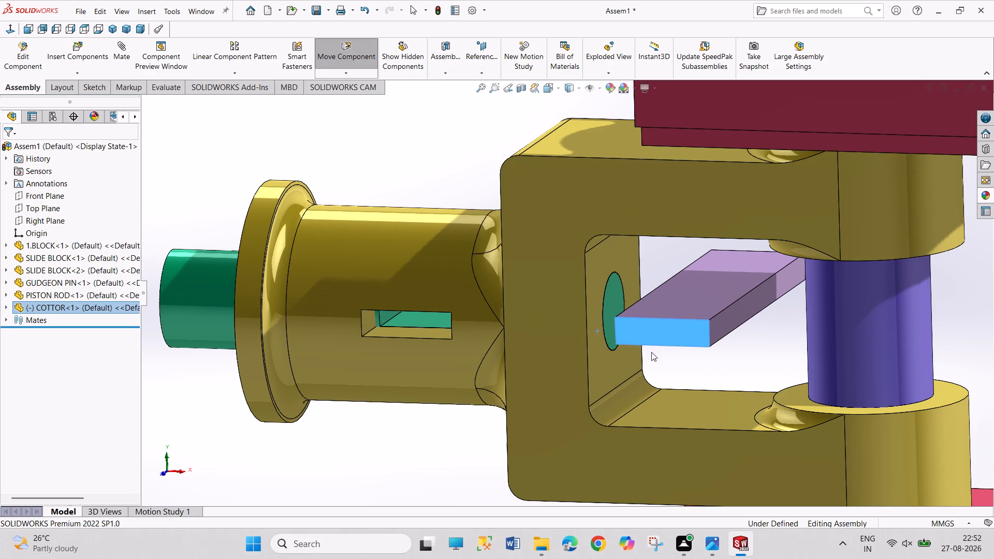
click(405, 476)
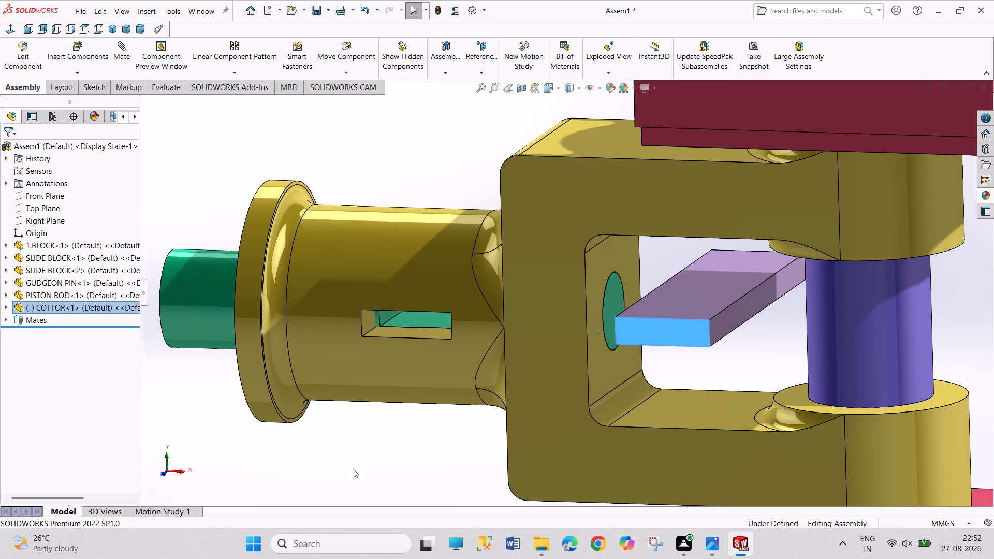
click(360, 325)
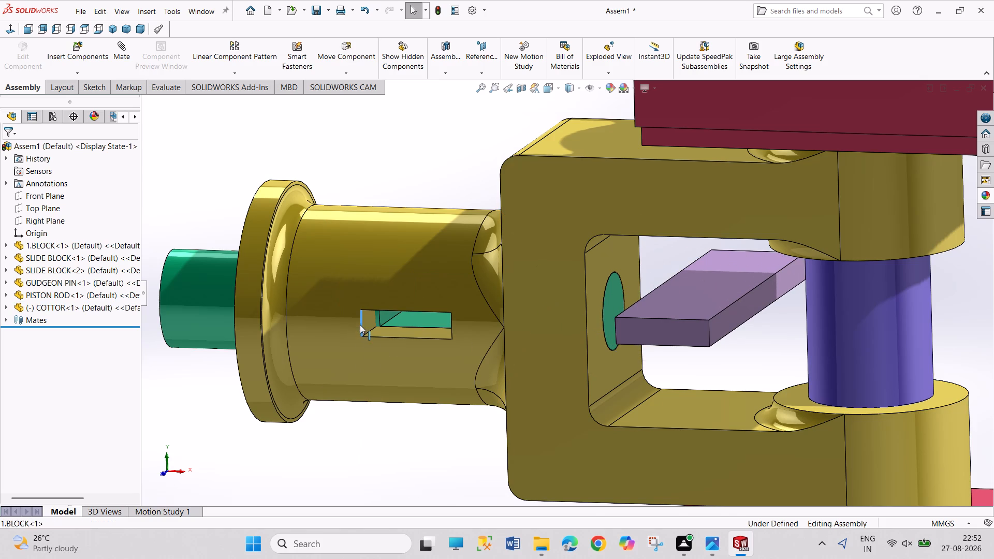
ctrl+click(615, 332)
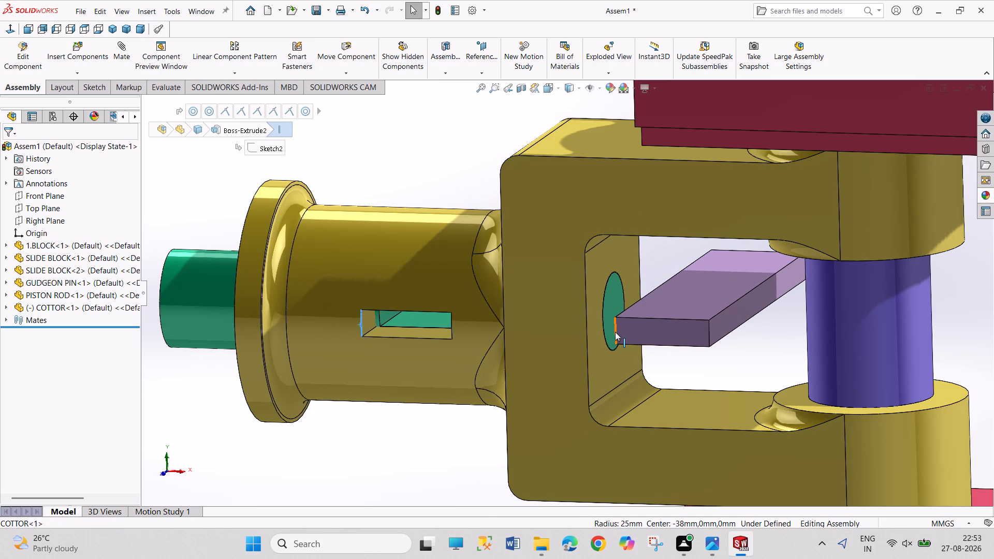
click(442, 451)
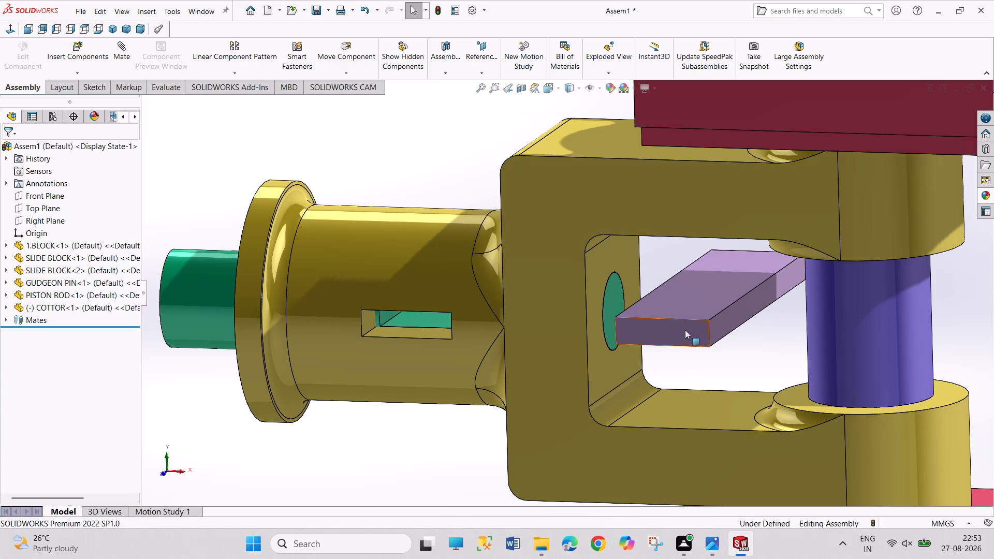
Slide the cotter back from the fork to the barrel and align its end face by eye with the slot opening.
drag(686, 328, 384, 334)
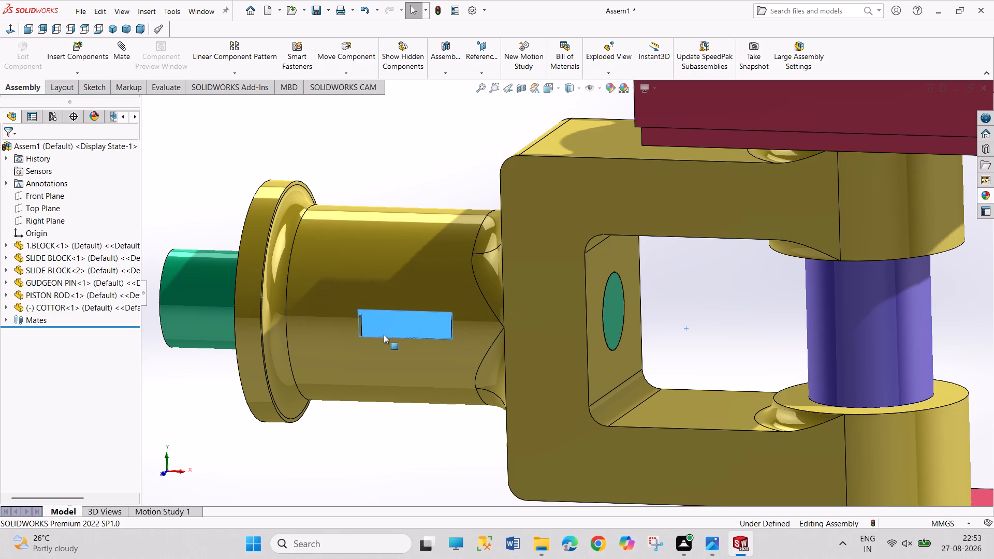
drag(384, 334, 451, 318)
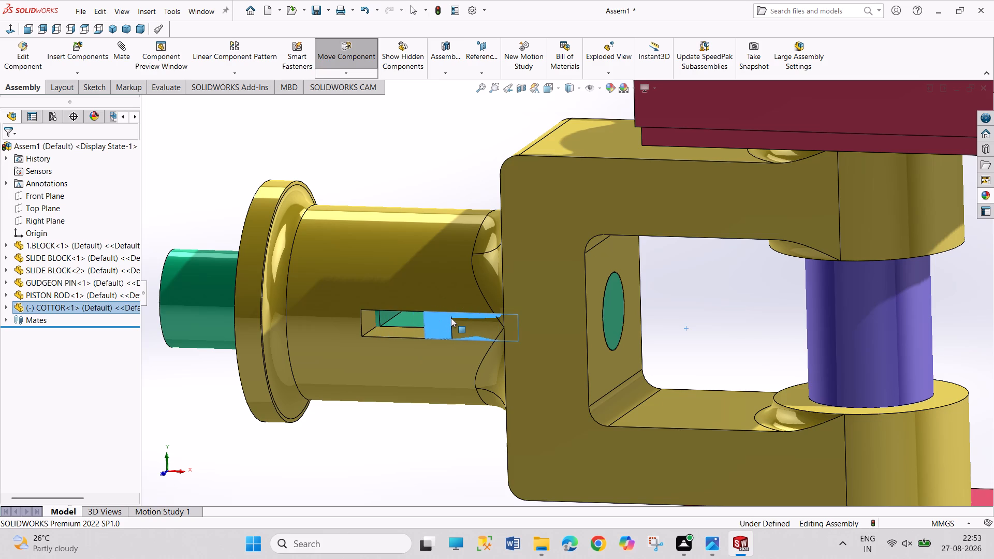
drag(451, 318, 399, 330)
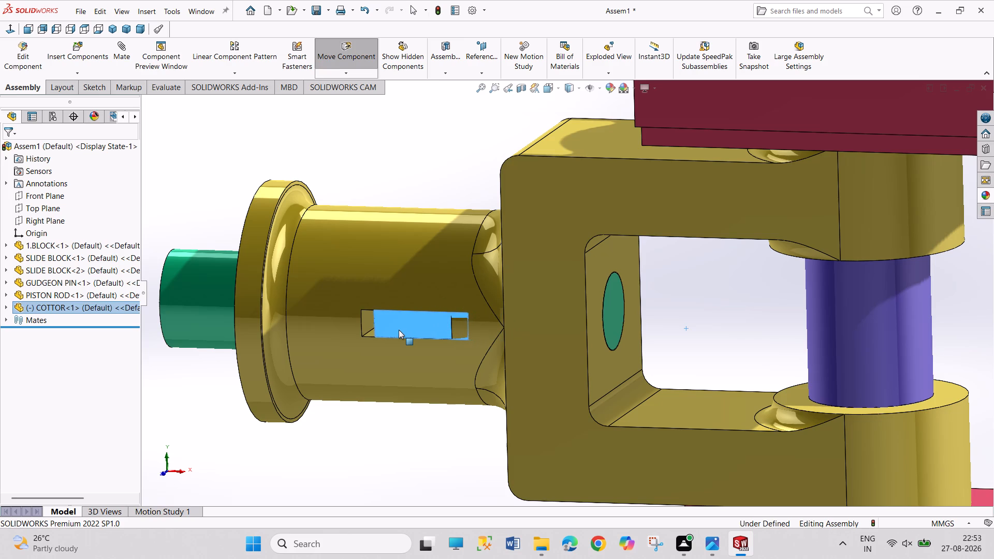
drag(399, 330, 427, 336)
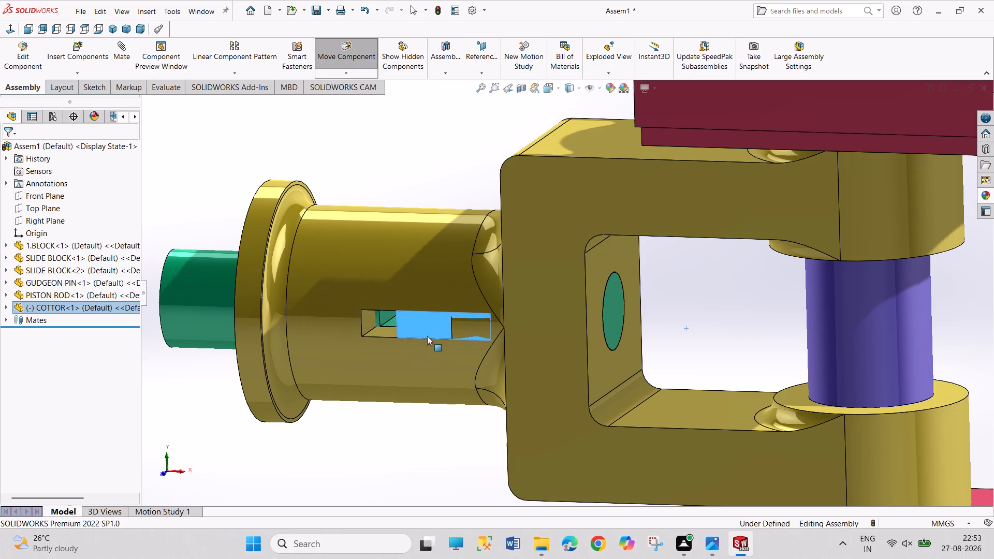
drag(427, 336, 433, 337)
click(427, 448)
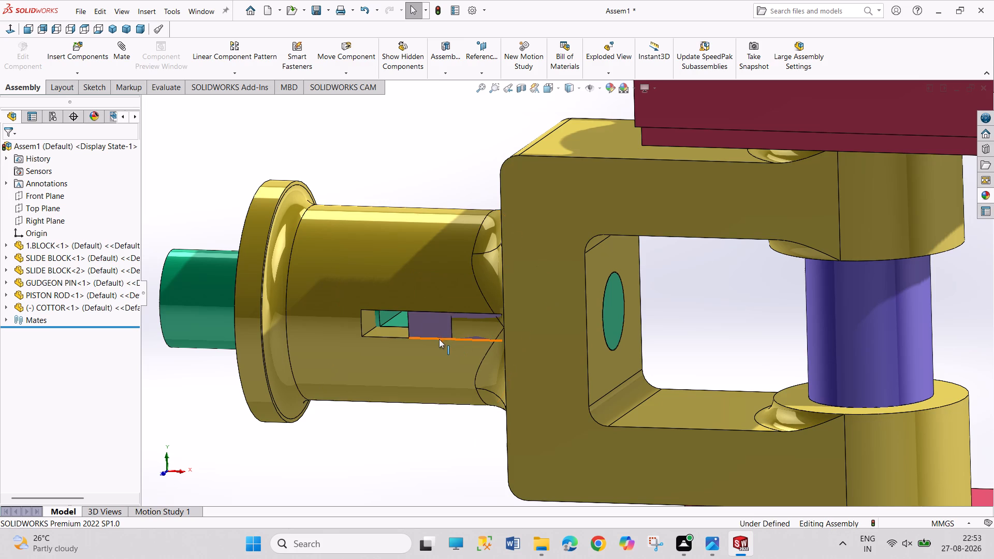
drag(437, 334, 388, 334)
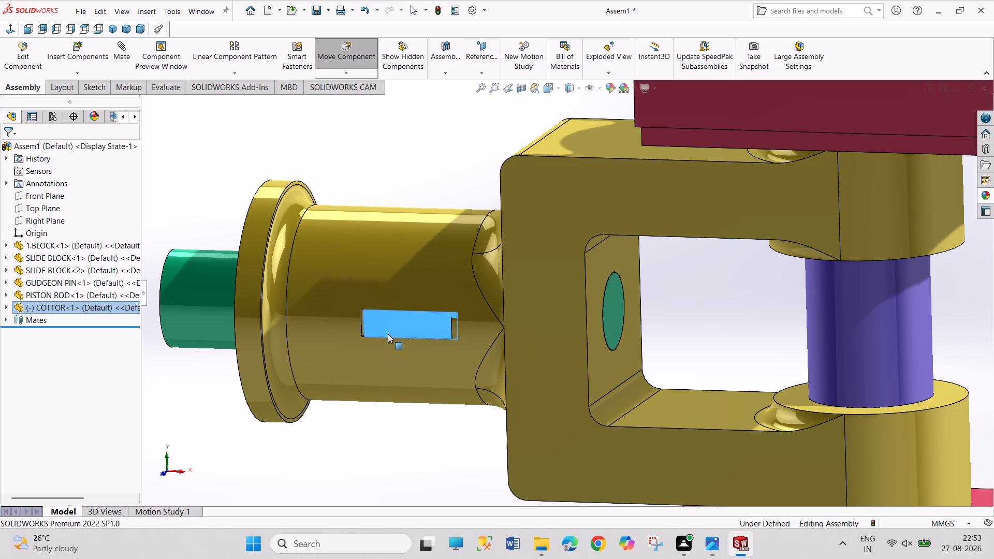
drag(388, 334, 387, 334)
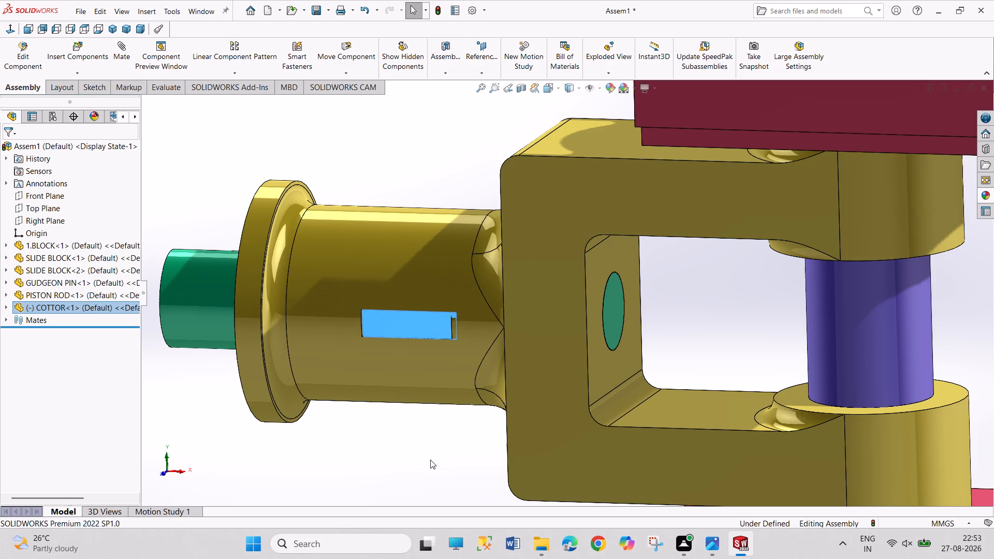
click(434, 461)
drag(415, 335, 410, 335)
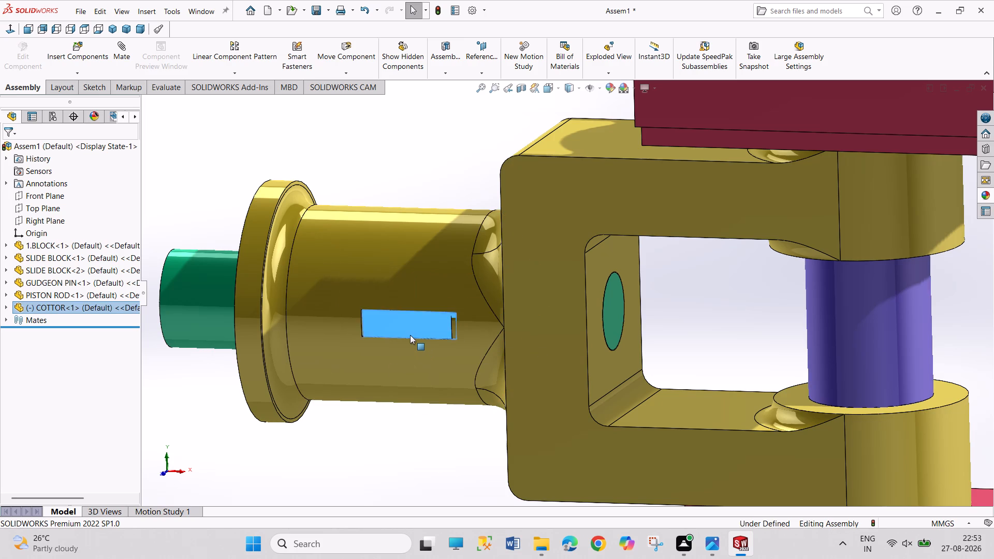
drag(410, 335, 407, 335)
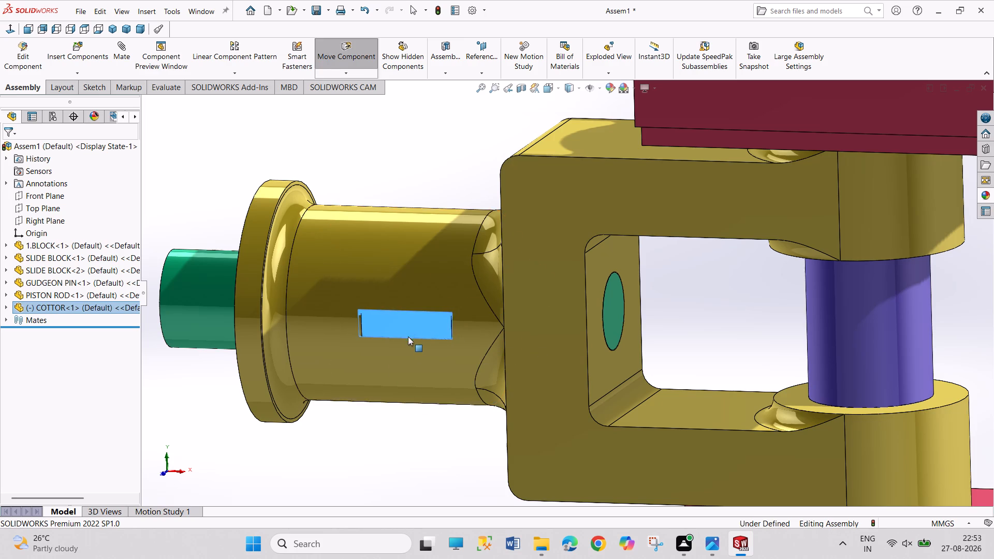
click(406, 451)
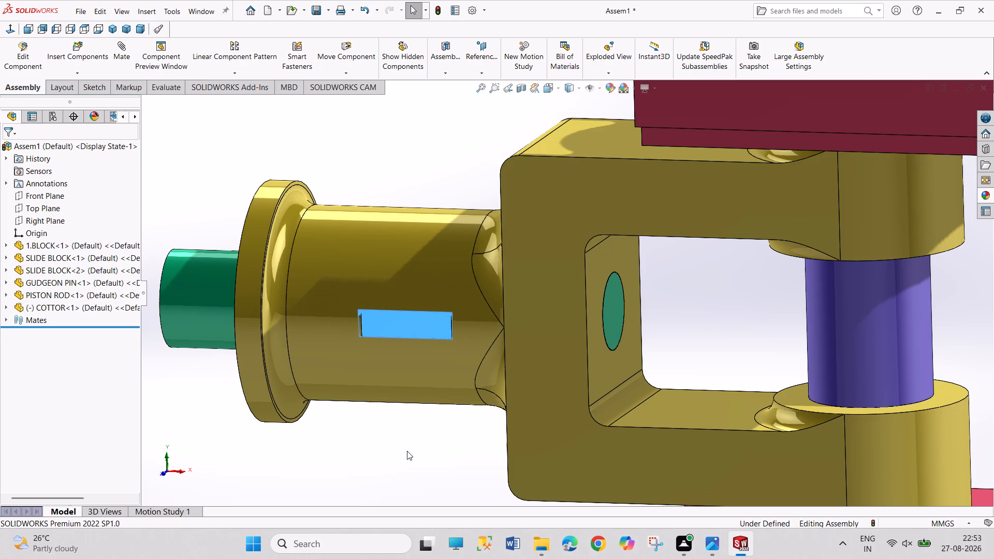
Examine the crosshead's reference render, part drawings and assembly drawing in Photos for the cotter's fit, and return to SOLIDWORKS.
click(713, 541)
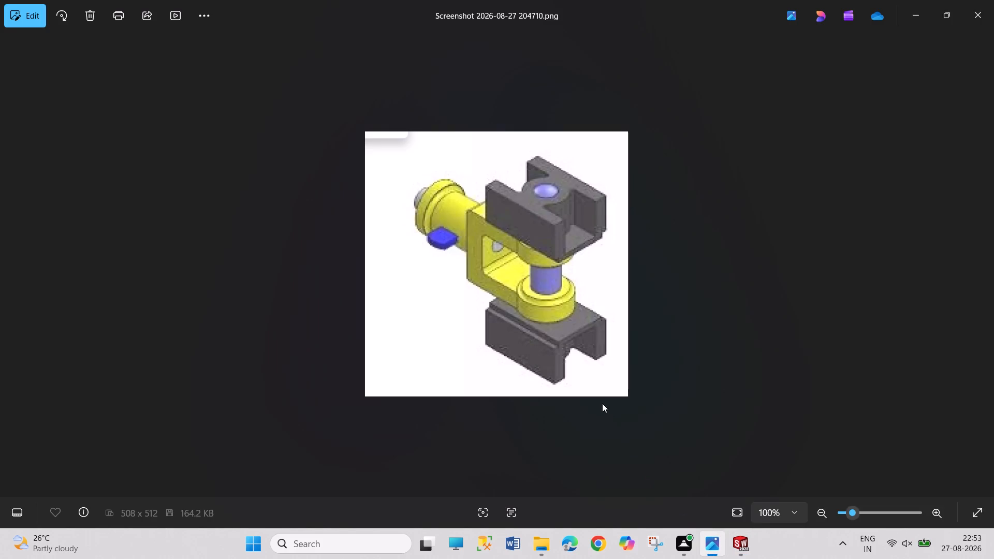
key(Left)
key(Left)
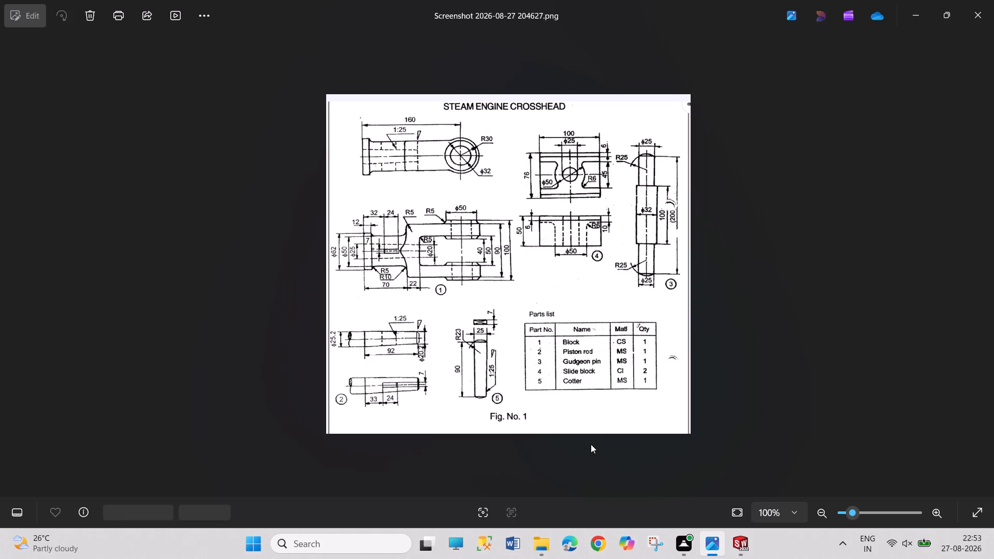
key(Left)
key(Right)
key(Right)
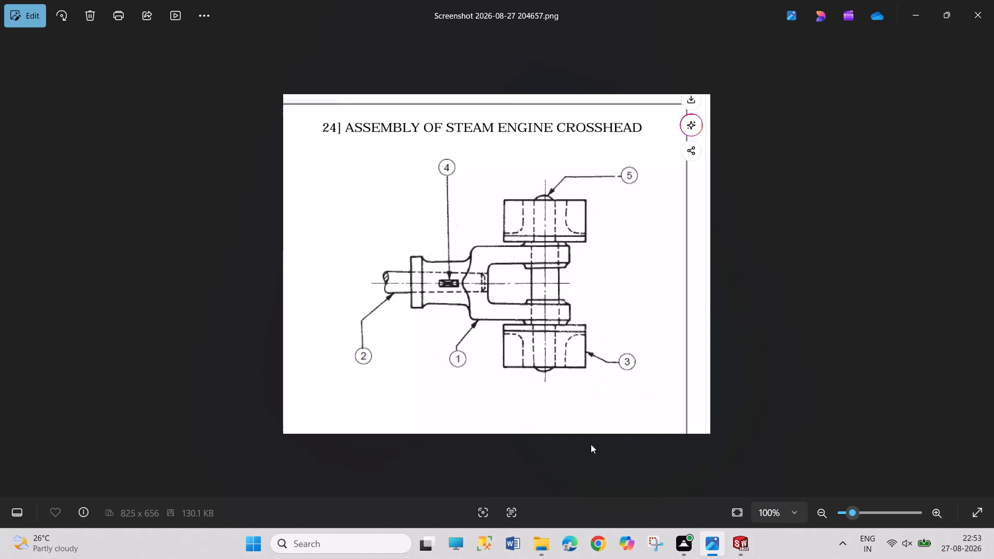
key(Left)
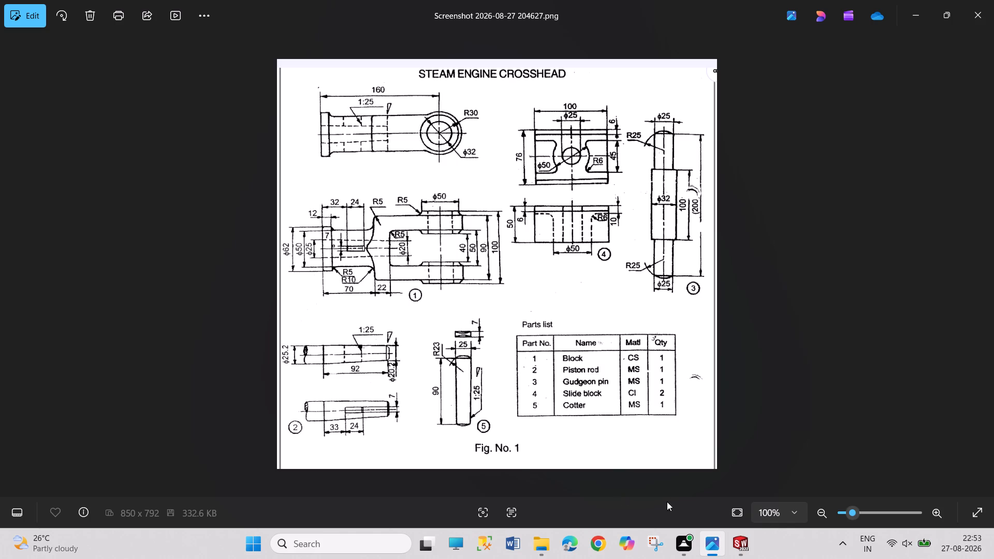
click(742, 548)
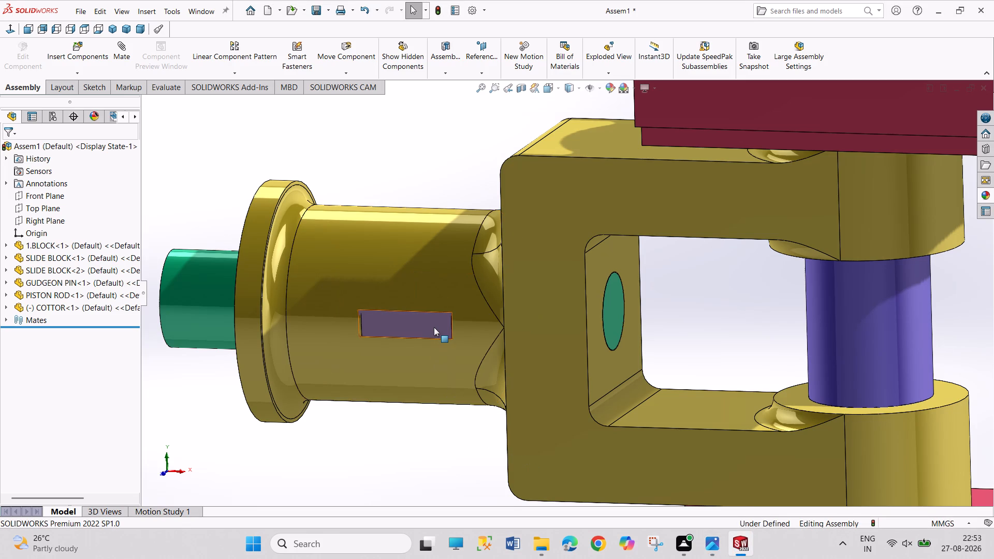
Fix the cotter in place at its current position in the slot of the block's barrel.
right_click(434, 327)
click(463, 318)
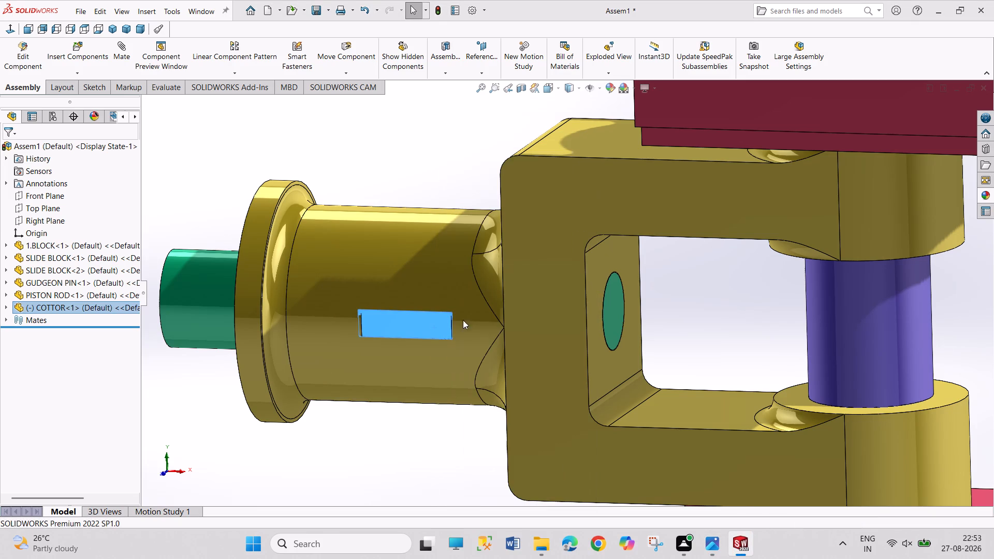
click(408, 443)
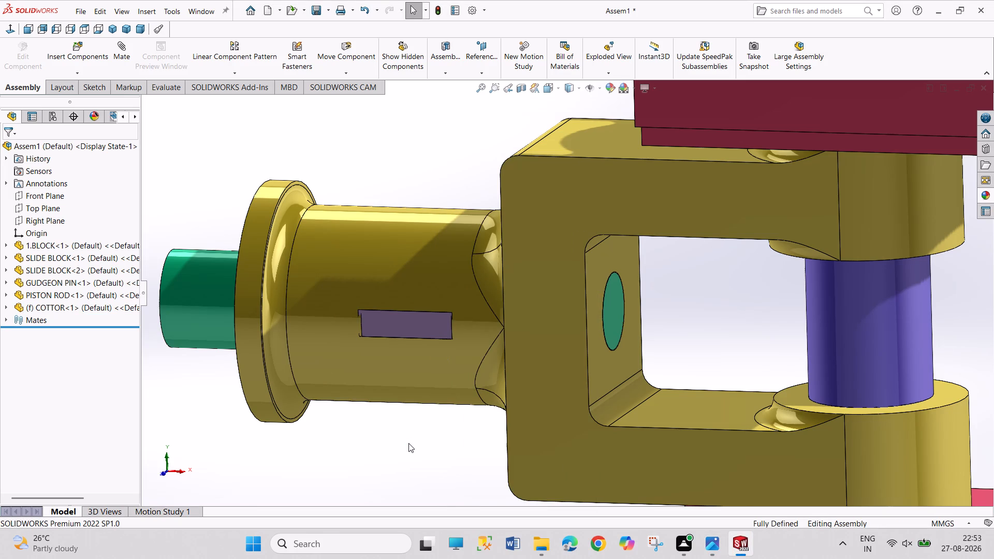
Inspect the assembled crosshead from several sides around the cotter and in the isometric, trimetric and dimetric views.
middle_drag(422, 452, 434, 458)
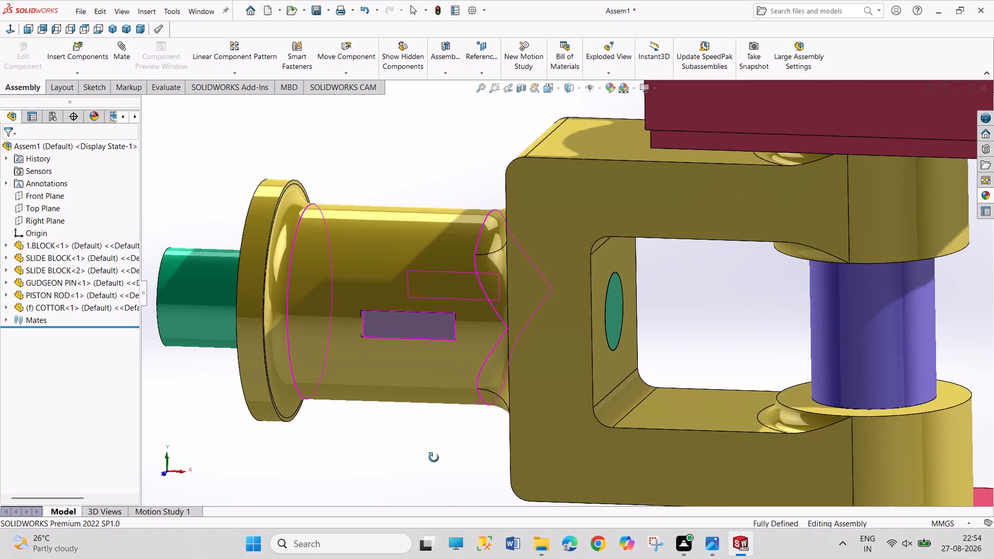
middle_drag(434, 458, 574, 451)
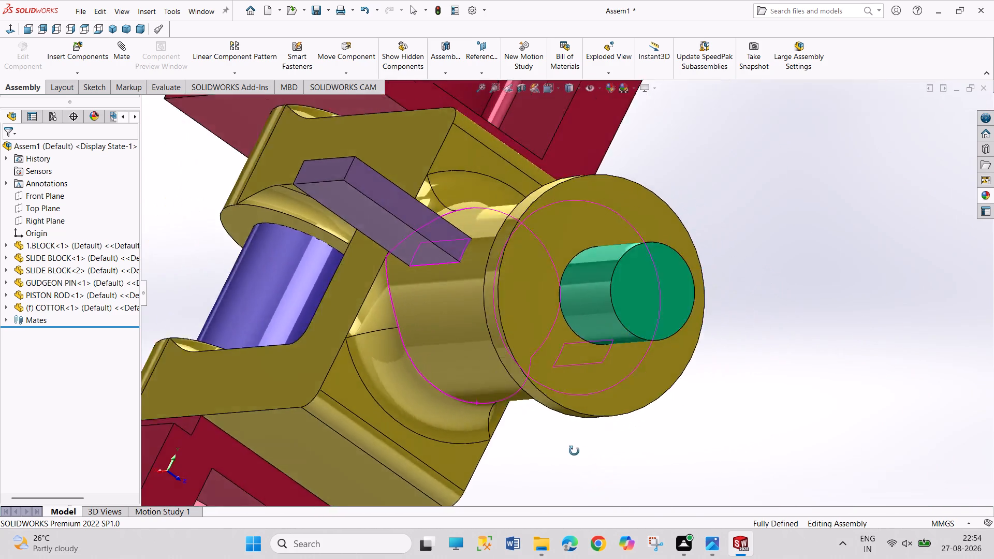
middle_drag(574, 451, 429, 361)
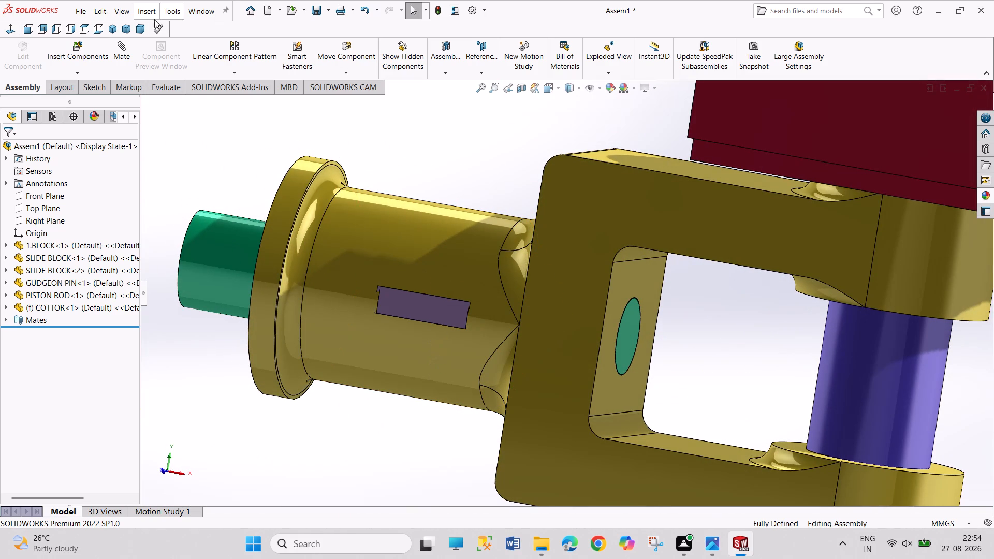
click(111, 28)
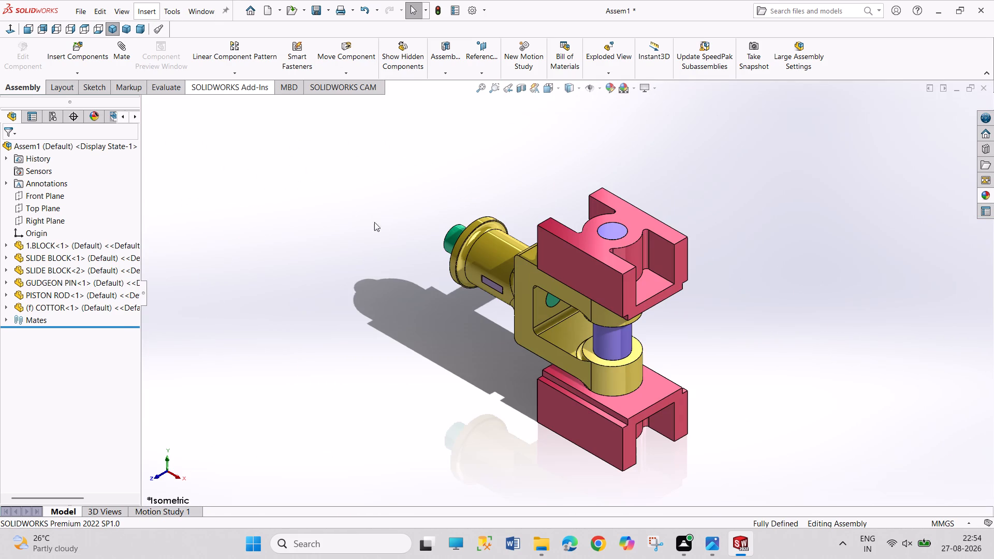
drag(364, 219, 440, 346)
drag(345, 252, 379, 325)
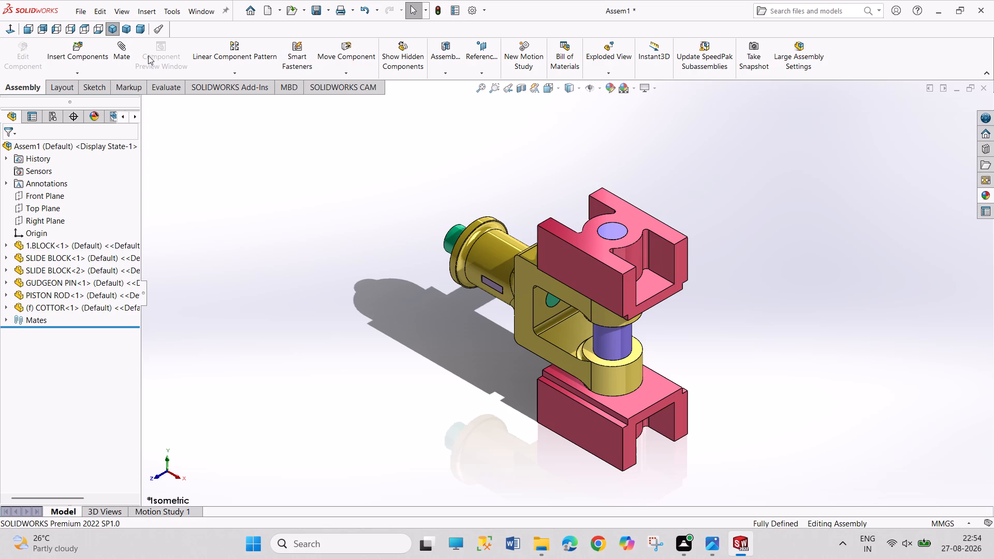
click(130, 31)
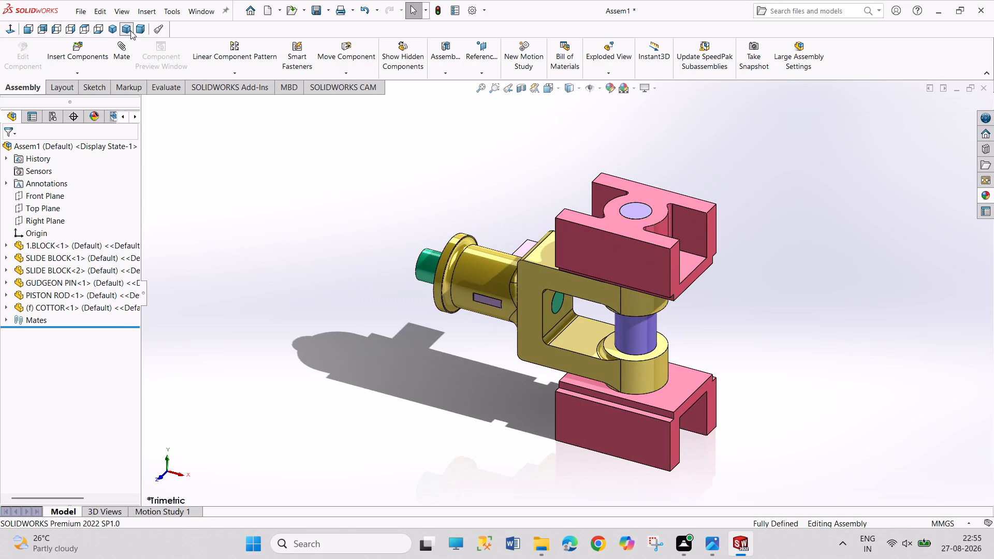
click(141, 34)
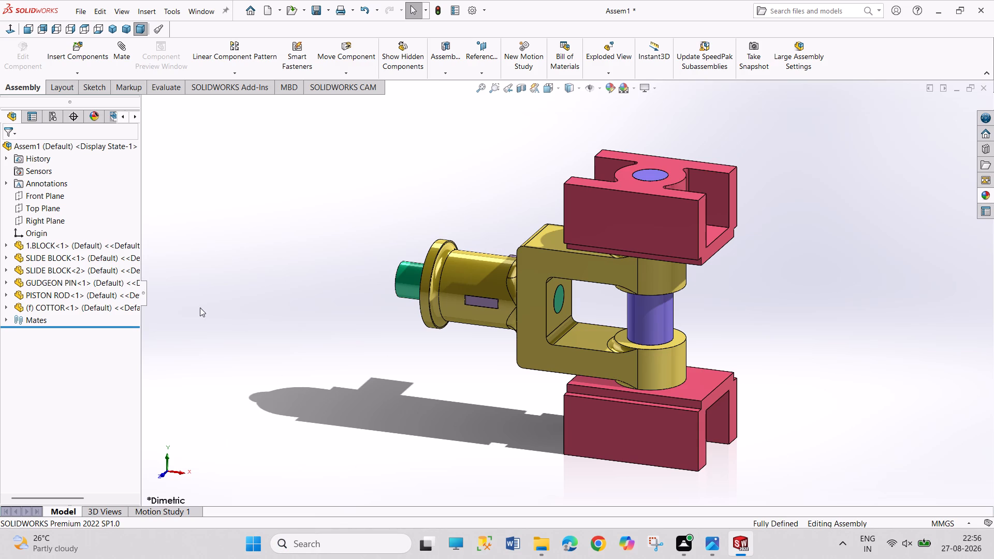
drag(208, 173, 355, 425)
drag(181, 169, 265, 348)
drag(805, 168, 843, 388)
Switch to Photos and browse the saved drawing screenshots, from the crosshead assembly drawing back to the impeller drawing.
click(714, 542)
key(Right)
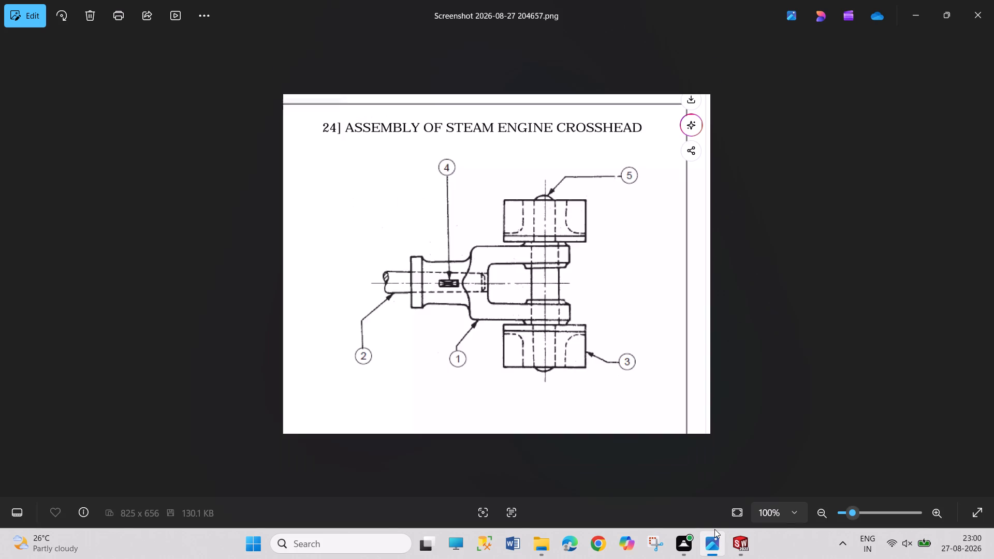
key(Right)
key(Right)
key(Left)
key(Left)
key(Left)
key(Left)
key(Left)
key(Left)
key(Left)
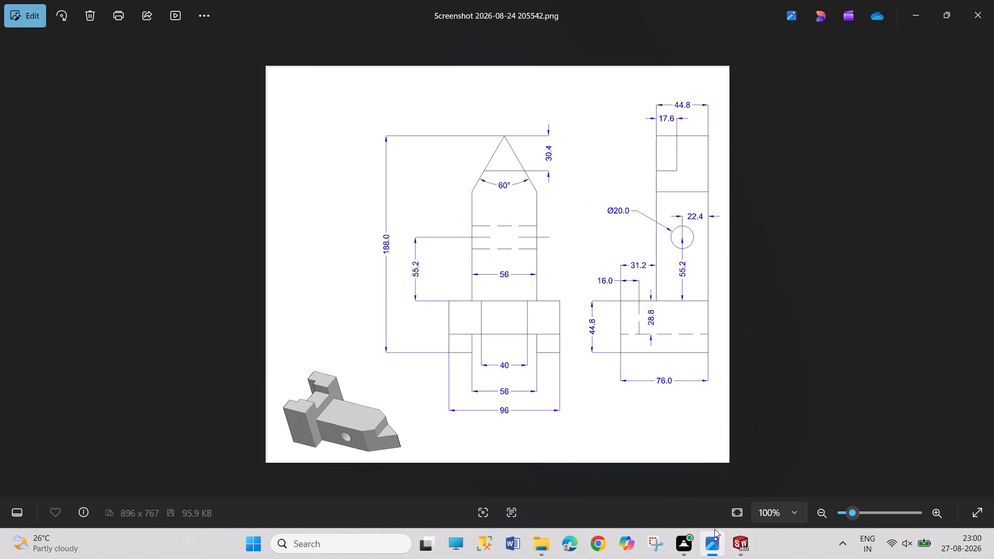
key(Left)
key(Left)
key(Right)
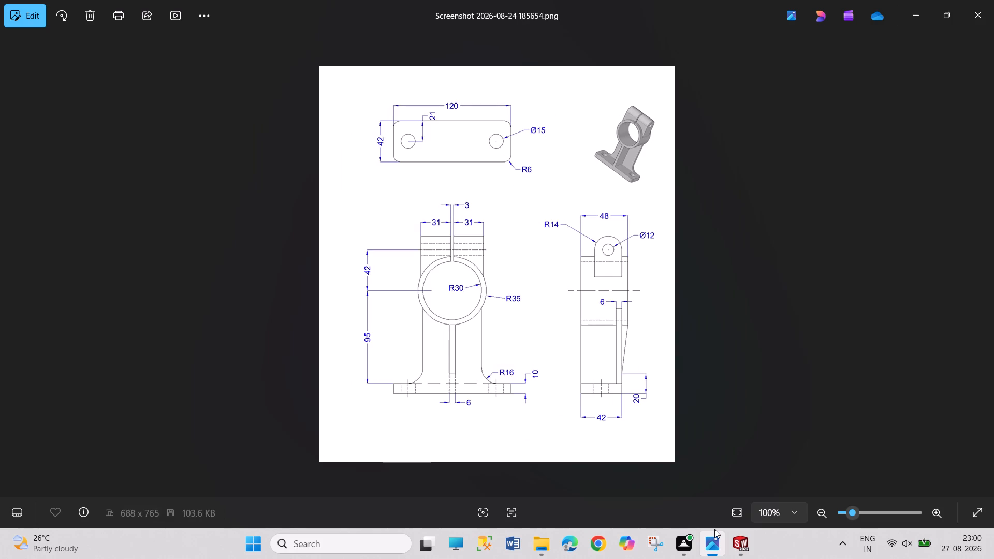
key(Right)
key(Right)
key(Right)
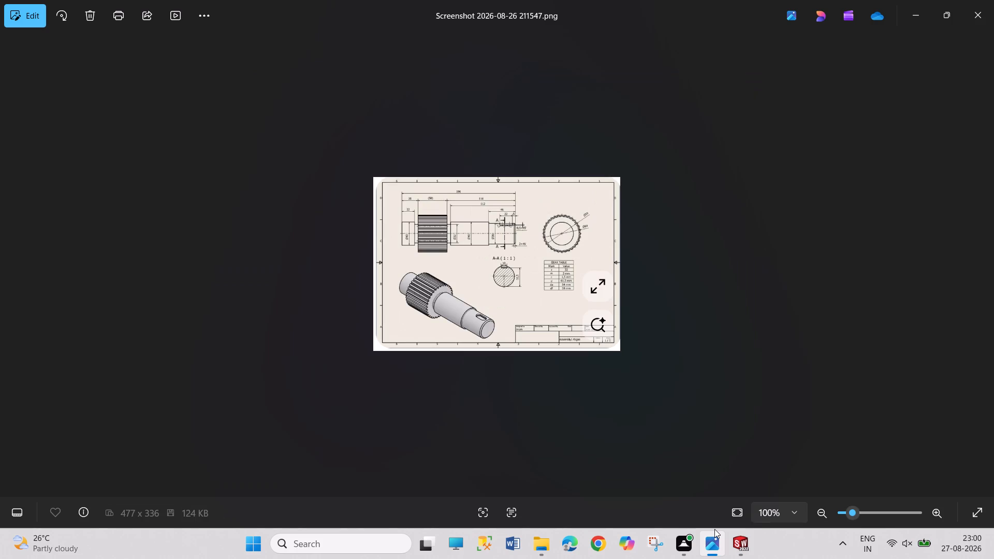
key(Left)
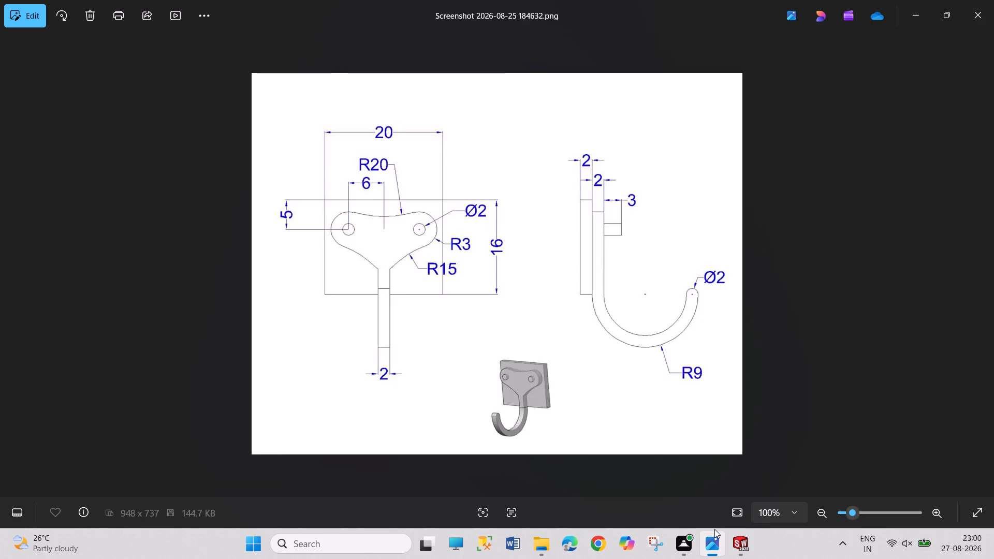
key(Left)
key(Left)
key(Left)
key(Left)
key(Left)
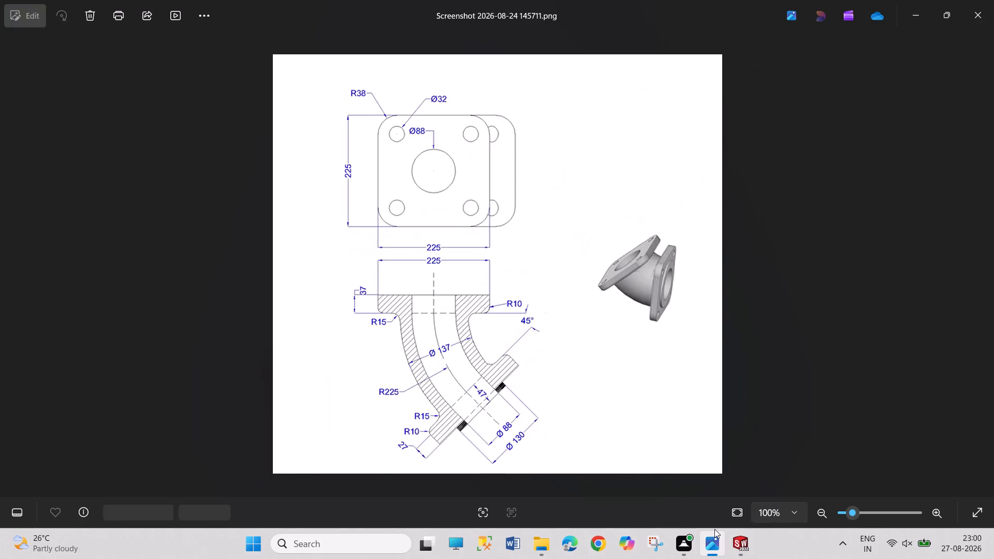
key(Left)
key(Left)
key(Left)
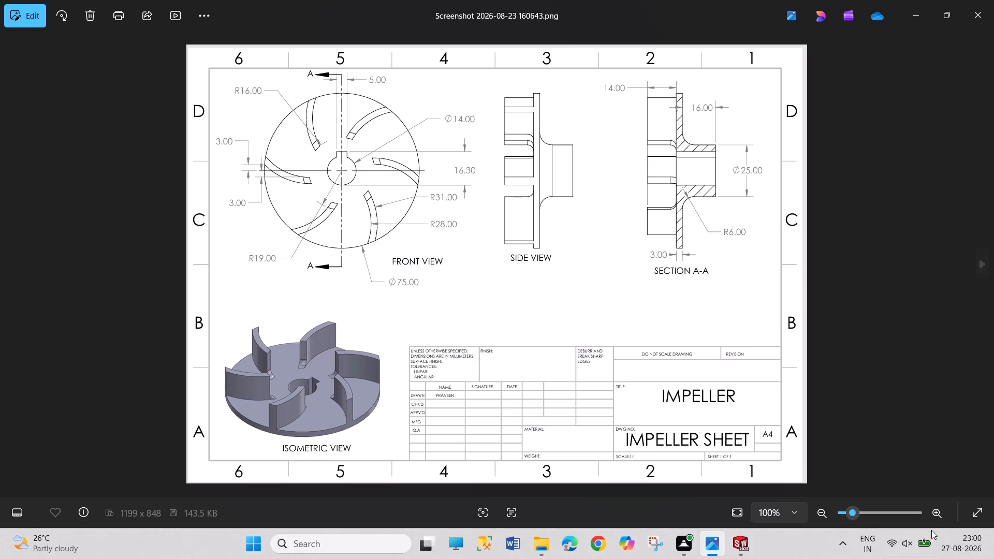
Open the Downloads folder in File Explorer and review Mechanical Practice Drawing Sheets PDFs (10), (9) and (8) in Edge, closing each one.
click(541, 553)
click(97, 295)
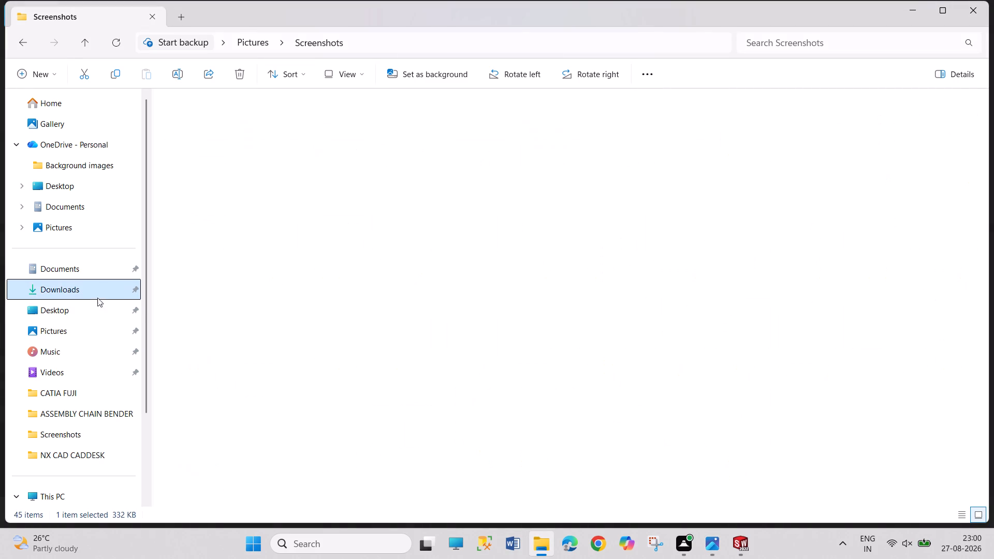
double_click(253, 184)
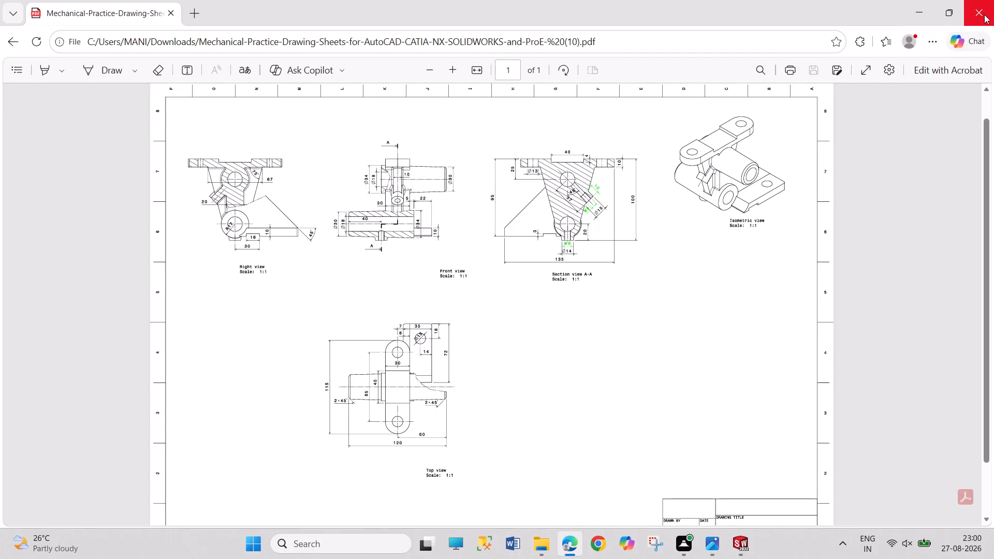
click(984, 14)
double_click(258, 168)
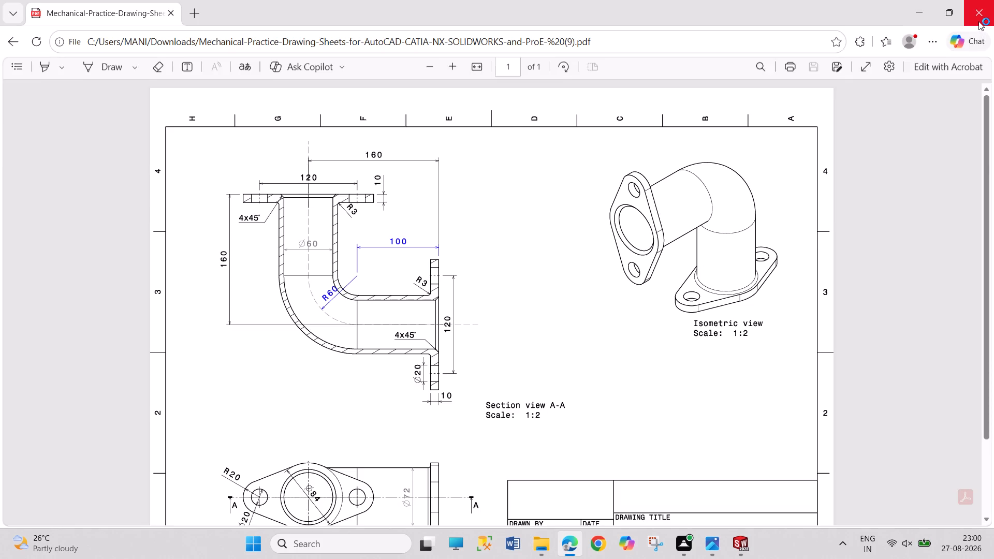
click(978, 17)
double_click(279, 147)
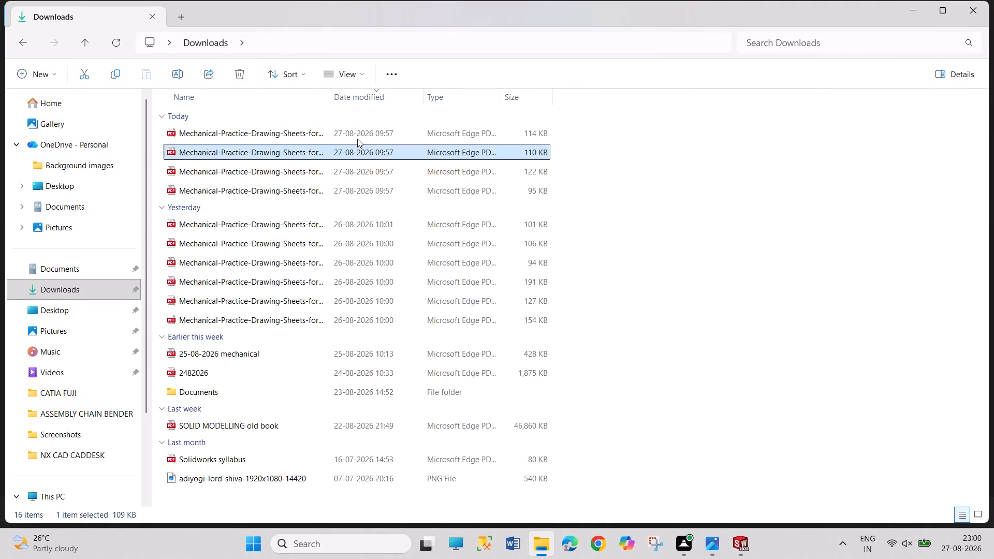
scroll(593, 225, down, 3)
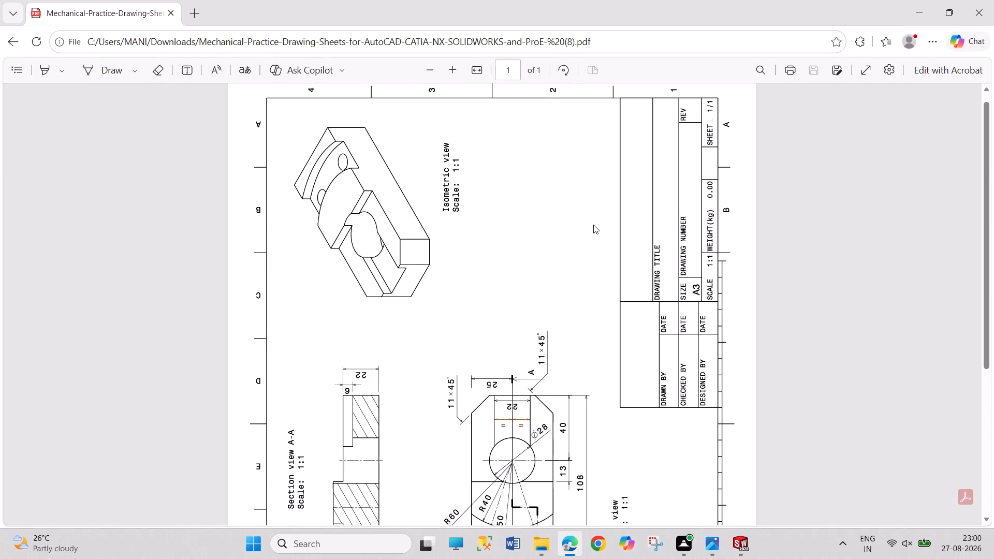
scroll(592, 225, down, 3)
scroll(592, 226, up, 6)
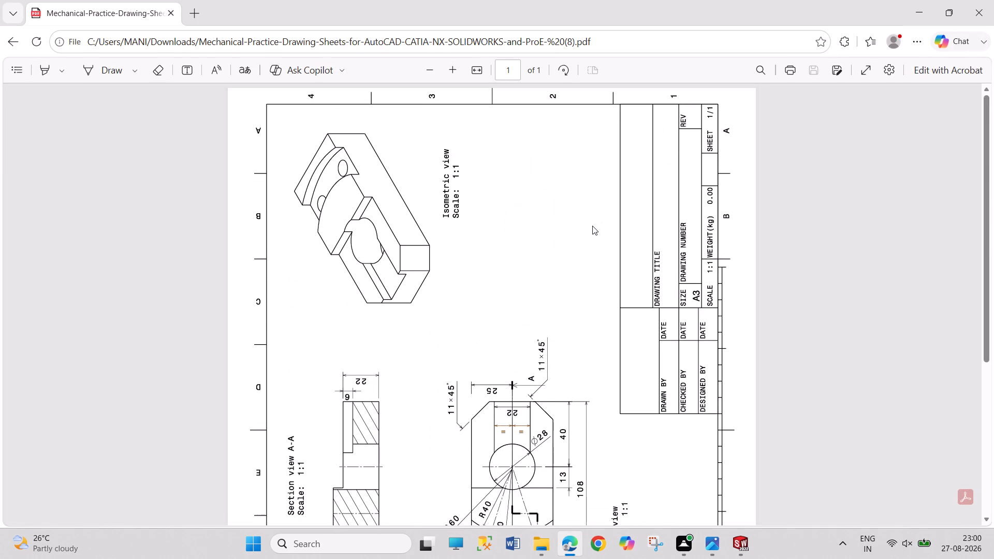
click(993, 0)
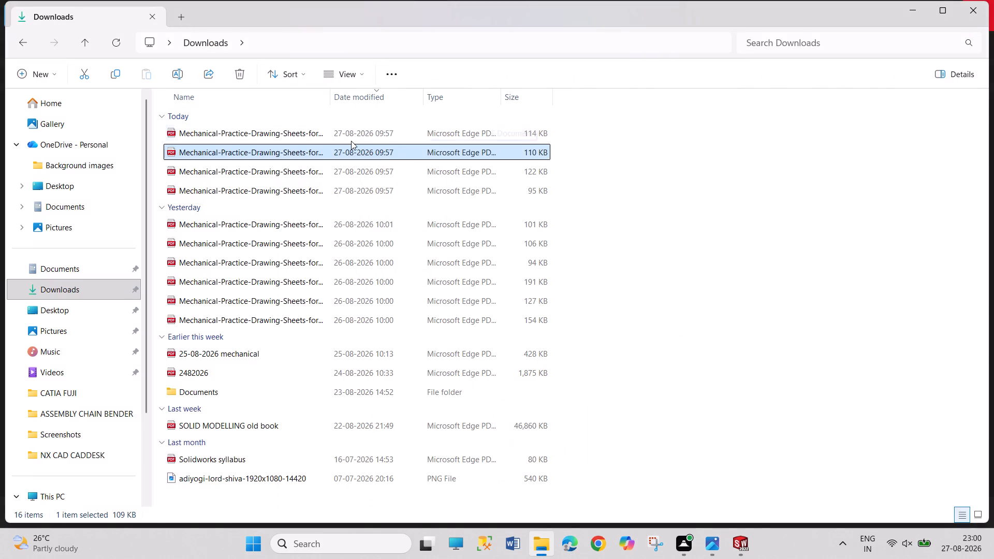
Examine all the views on practice drawing sheet PDF (7), and briefly reopen sheet (10), closing both.
click(350, 141)
click(350, 140)
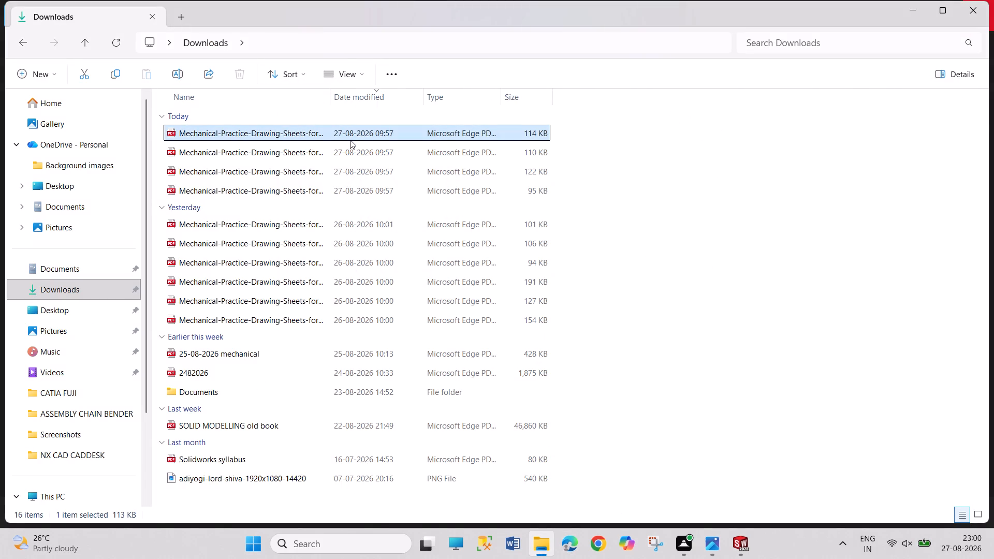
double_click(355, 136)
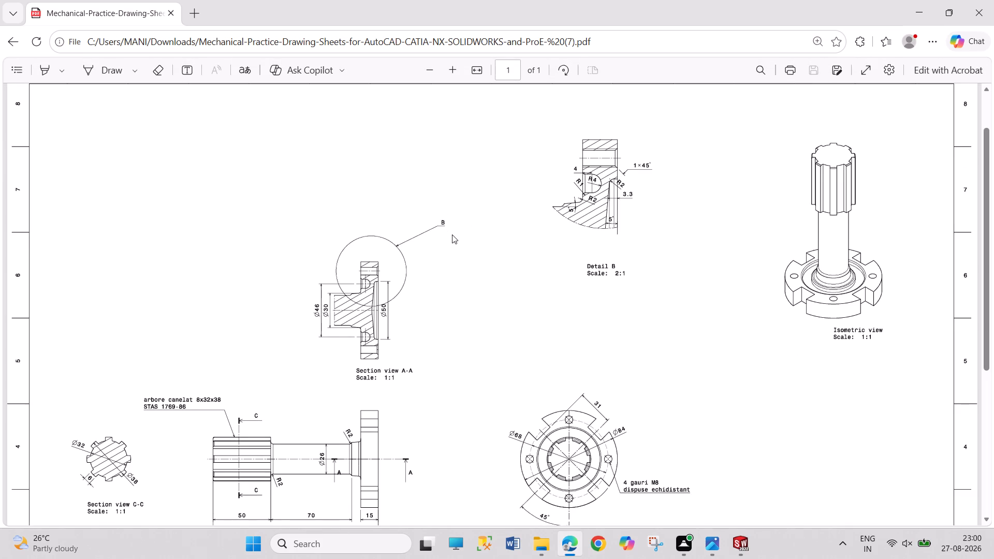
scroll(454, 239, down, 6)
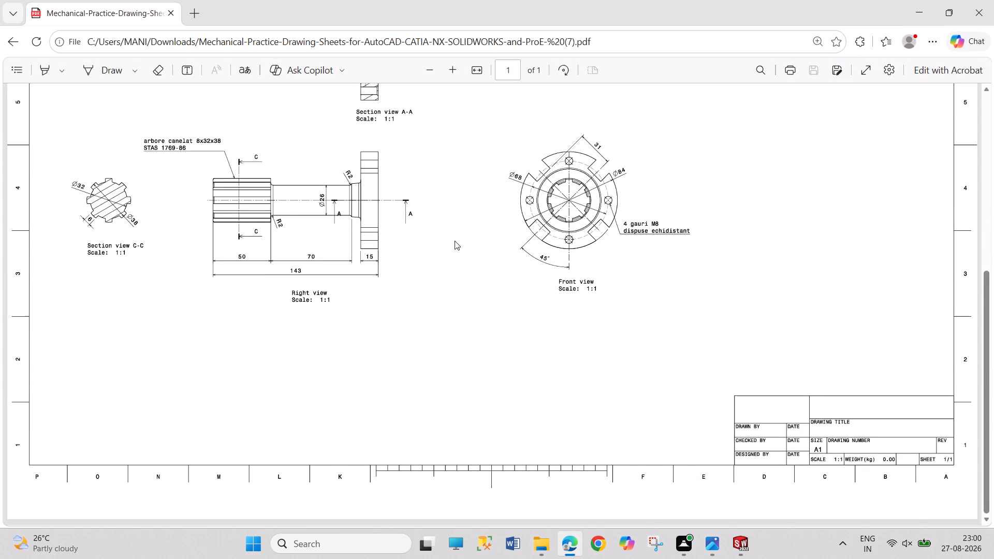
scroll(455, 241, up, 5)
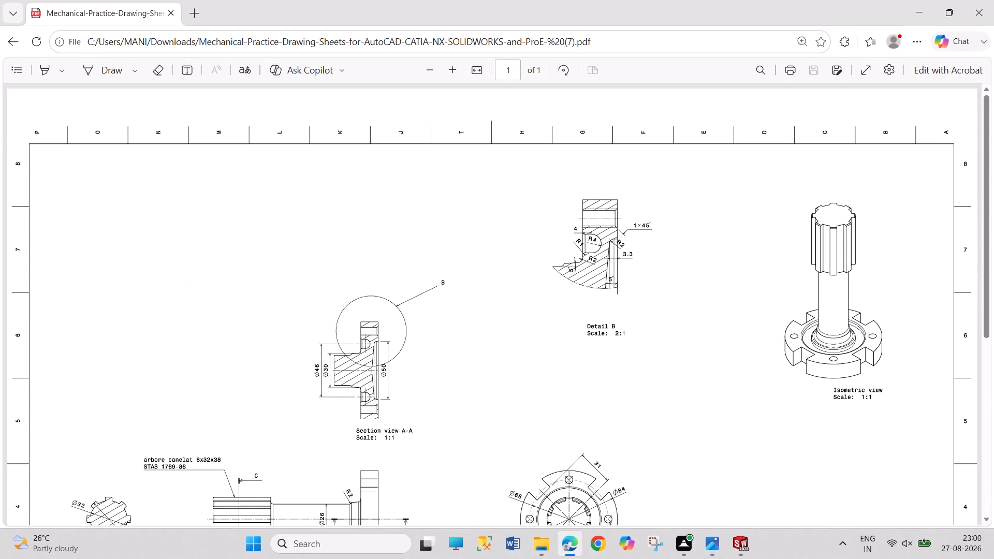
click(993, 0)
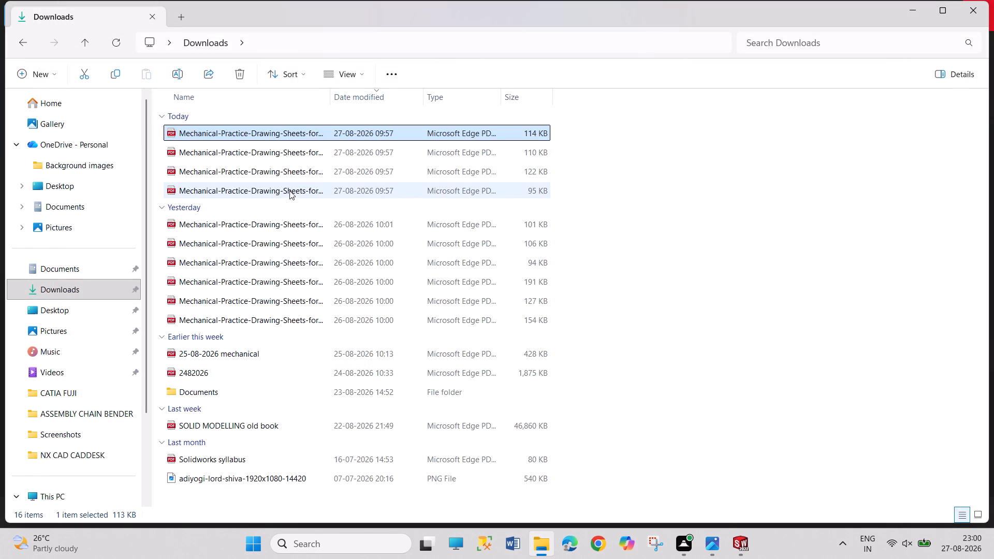
double_click(290, 192)
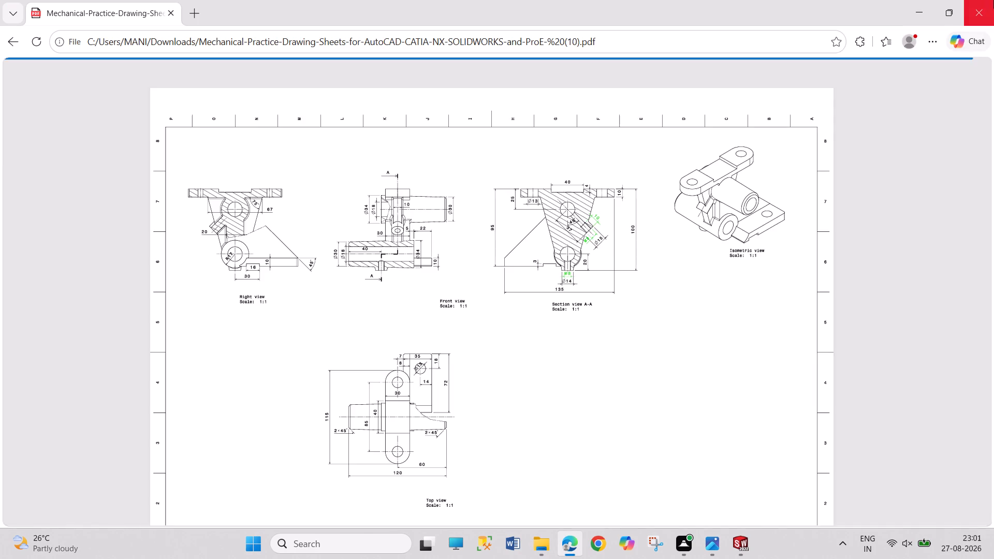
click(993, 0)
Open the unnumbered Mechanical Practice Drawing Sheets PDF from Downloads, dismiss the McAfee firewall alert, examine all its views, and close it.
double_click(231, 225)
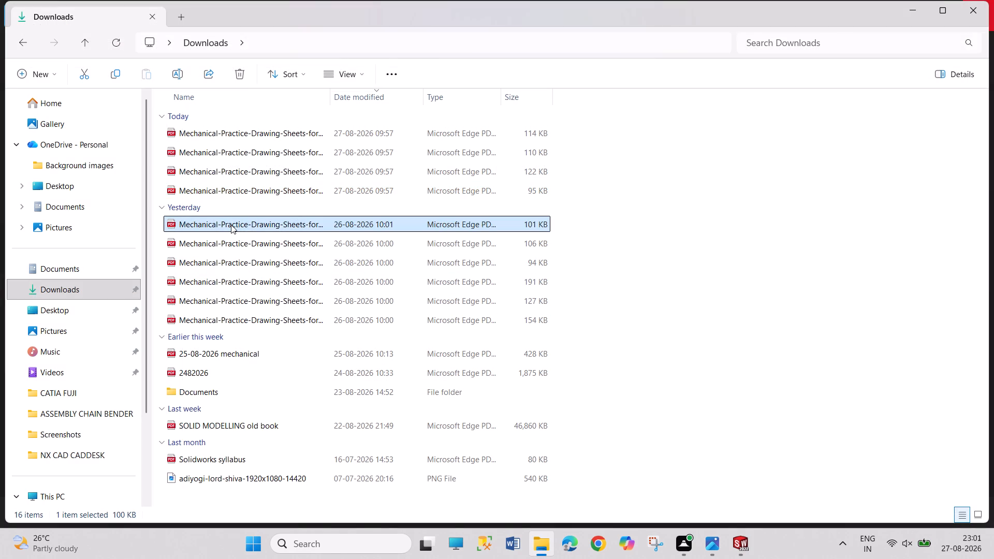
scroll(312, 243, down, 3)
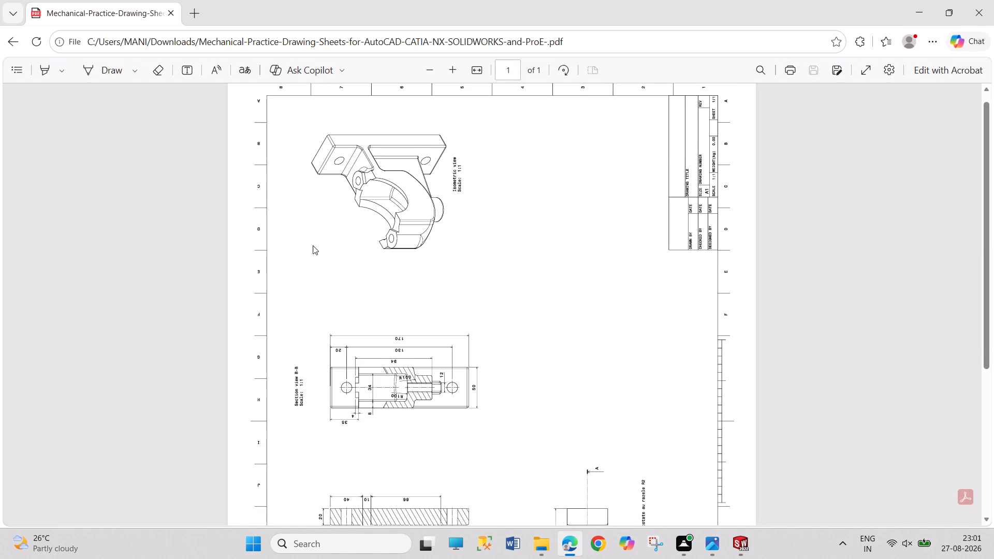
scroll(318, 249, down, 2)
scroll(318, 249, up, 8)
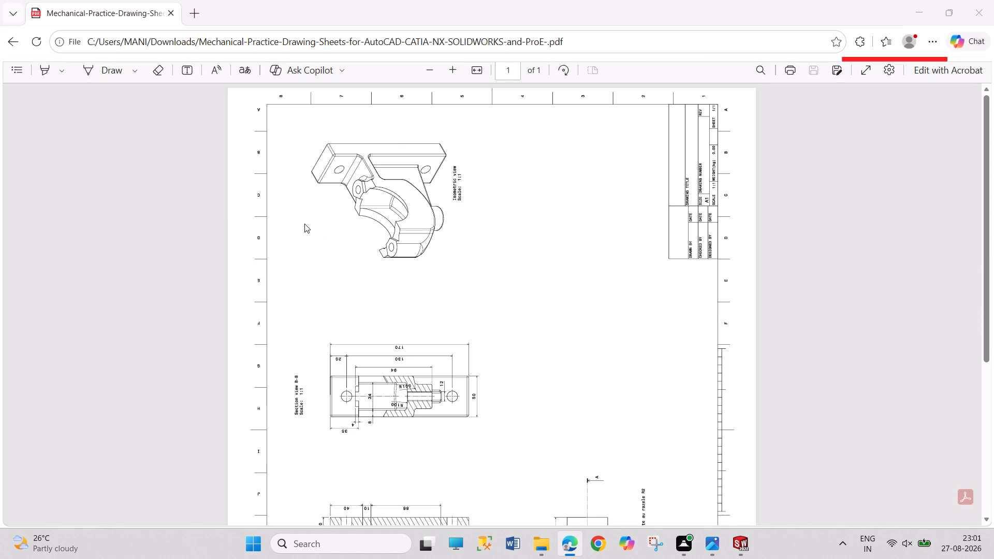
click(966, 74)
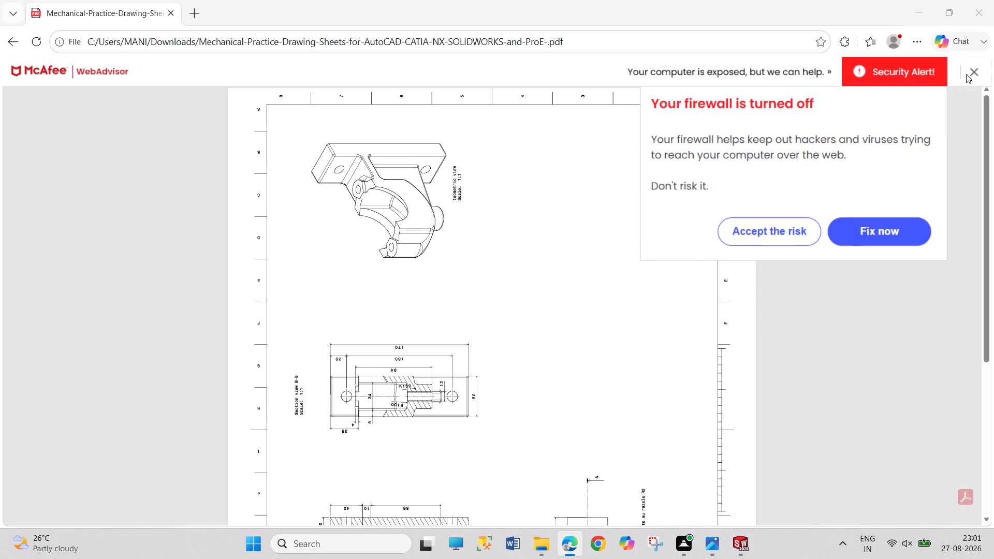
scroll(634, 201, down, 2)
scroll(634, 201, up, 3)
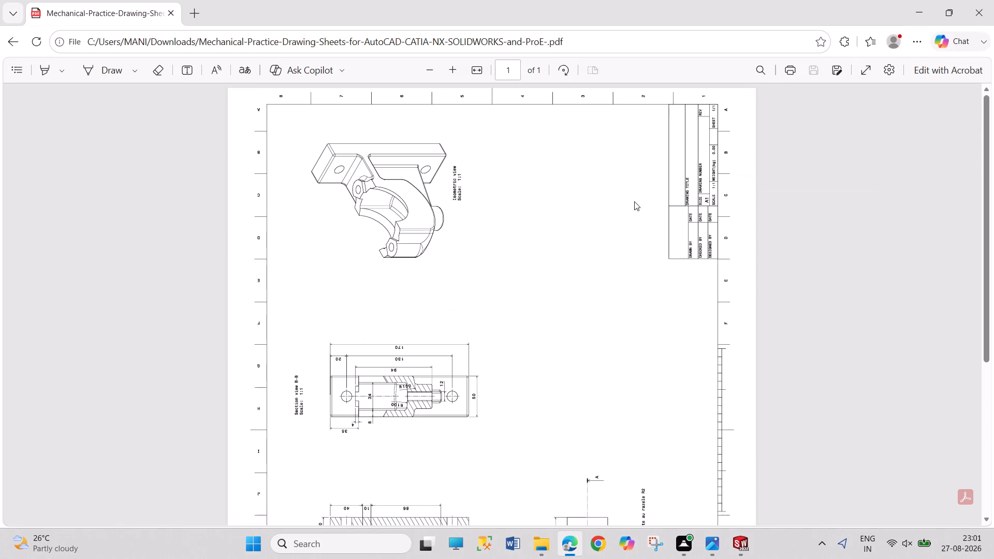
scroll(634, 209, down, 3)
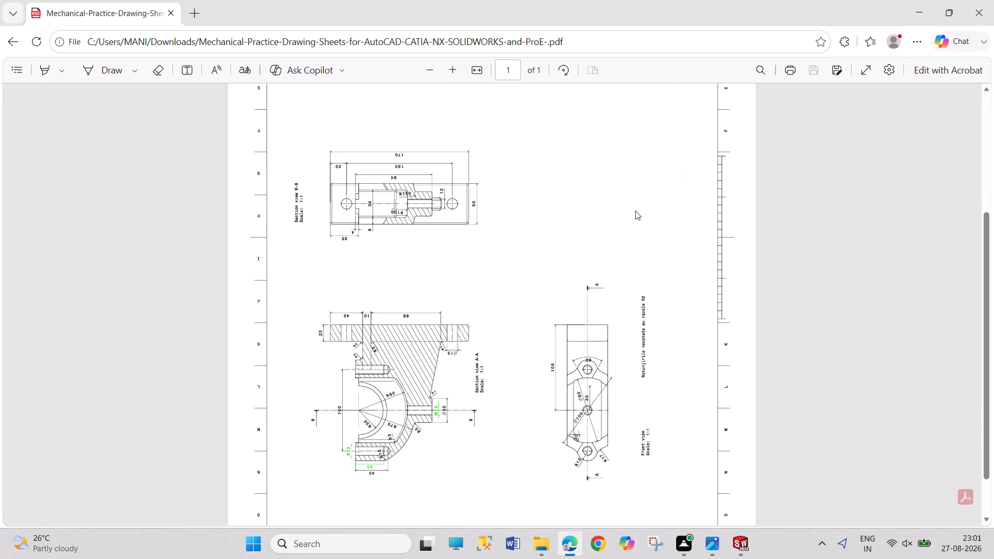
scroll(635, 211, up, 4)
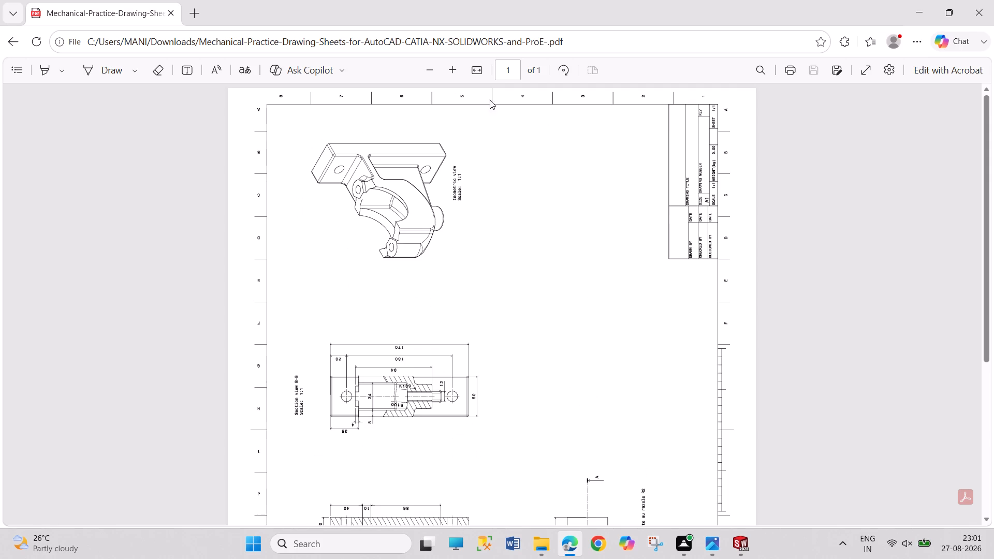
click(993, 0)
Review practice drawing sheet PDFs (2), (4), (5) and (6) one after another from the Downloads folder, closing each one.
click(279, 245)
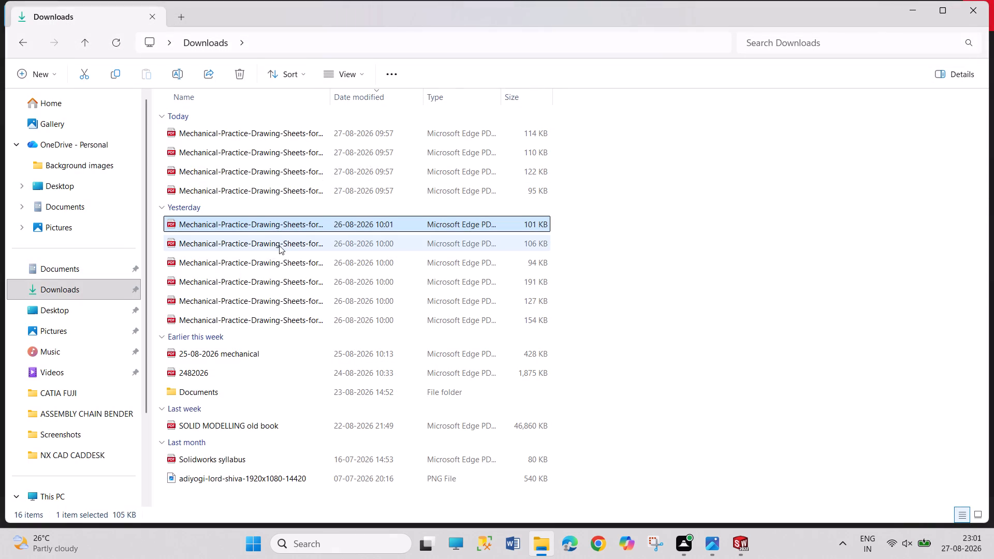
double_click(279, 245)
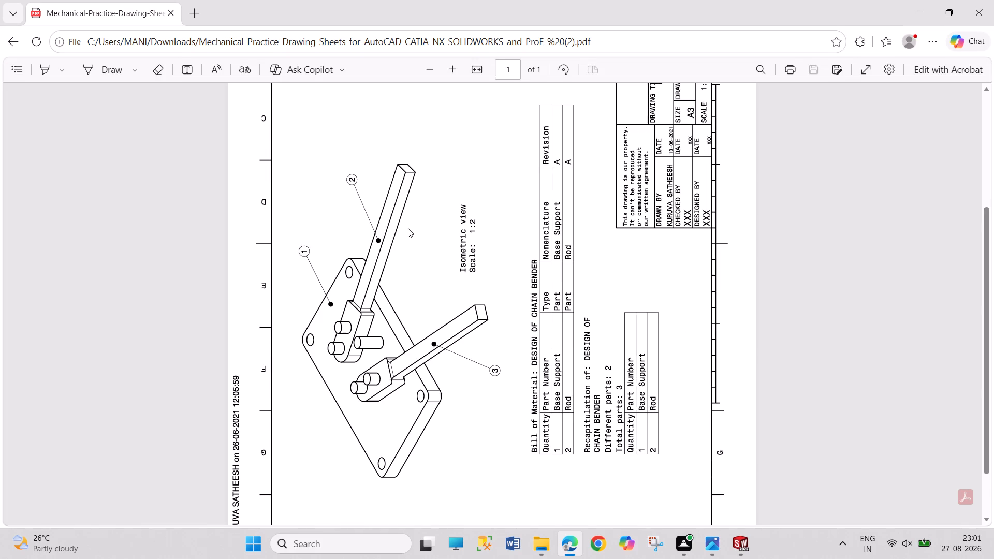
scroll(408, 228, down, 3)
click(983, 0)
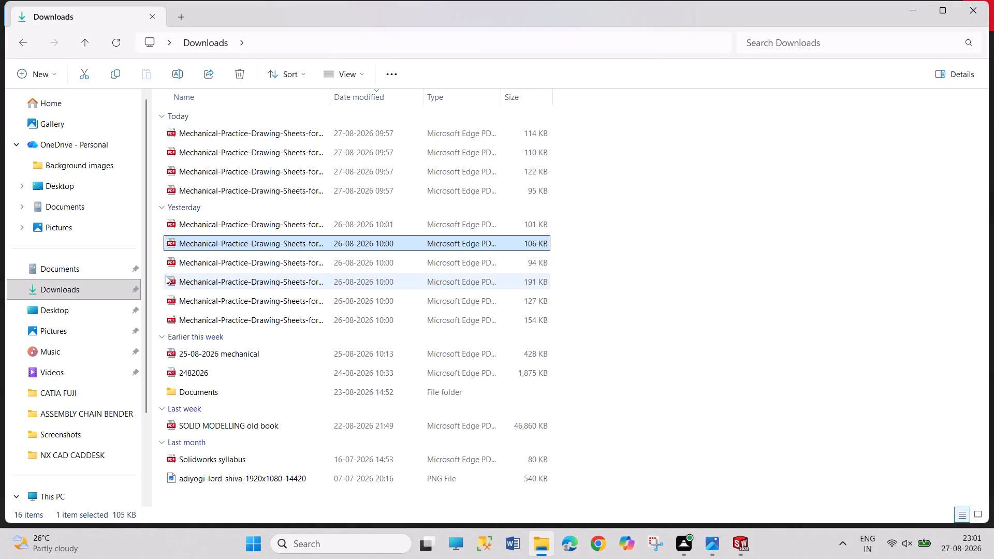
double_click(177, 278)
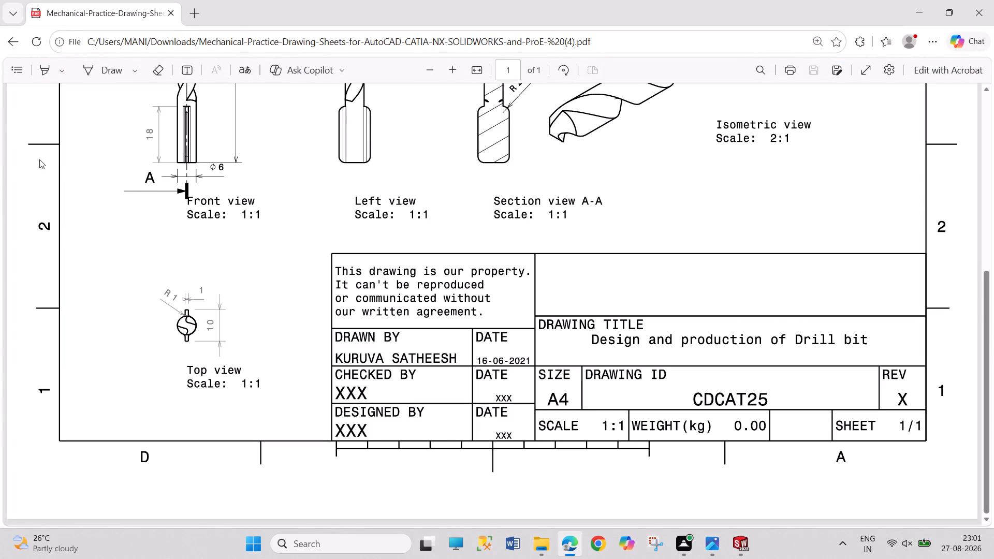
click(993, 0)
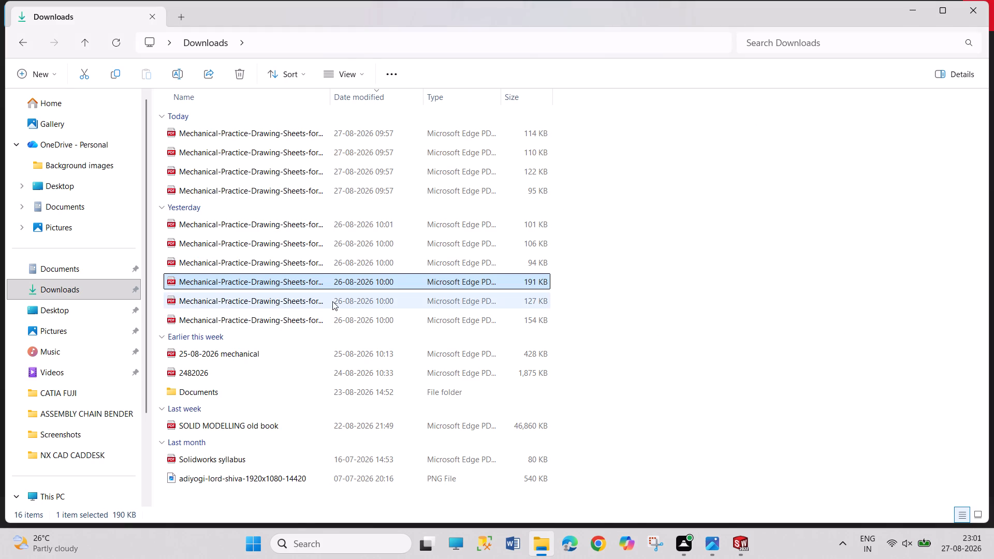
double_click(332, 301)
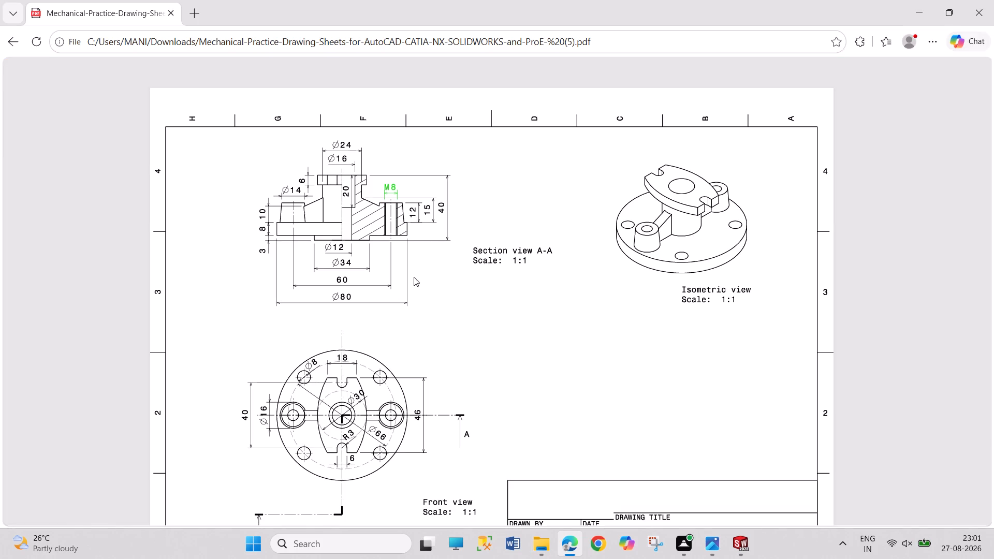
click(993, 0)
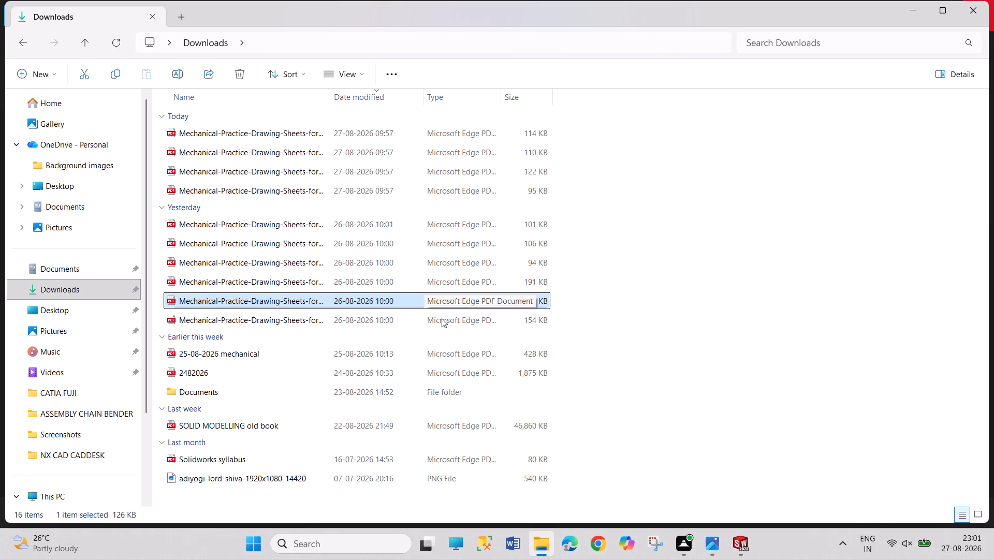
double_click(365, 326)
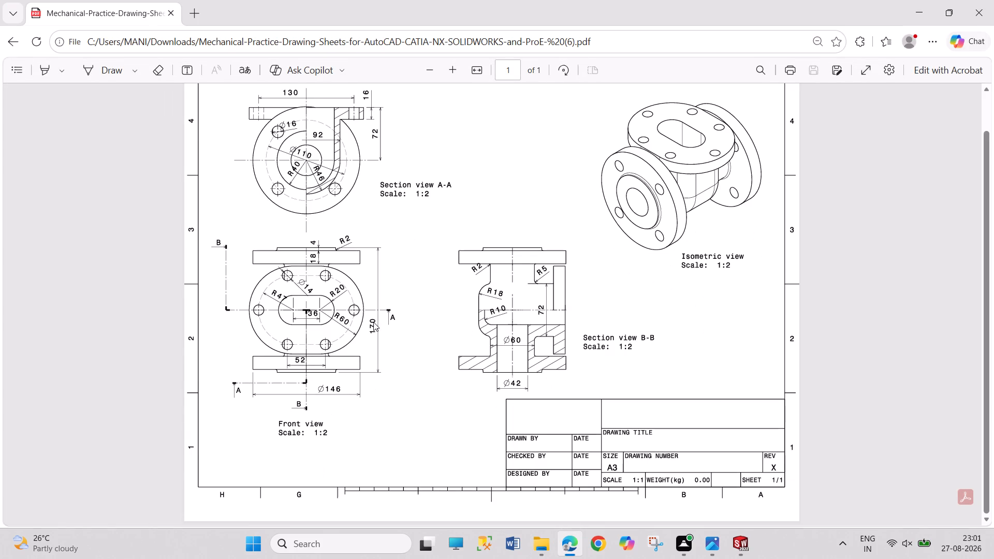
click(993, 0)
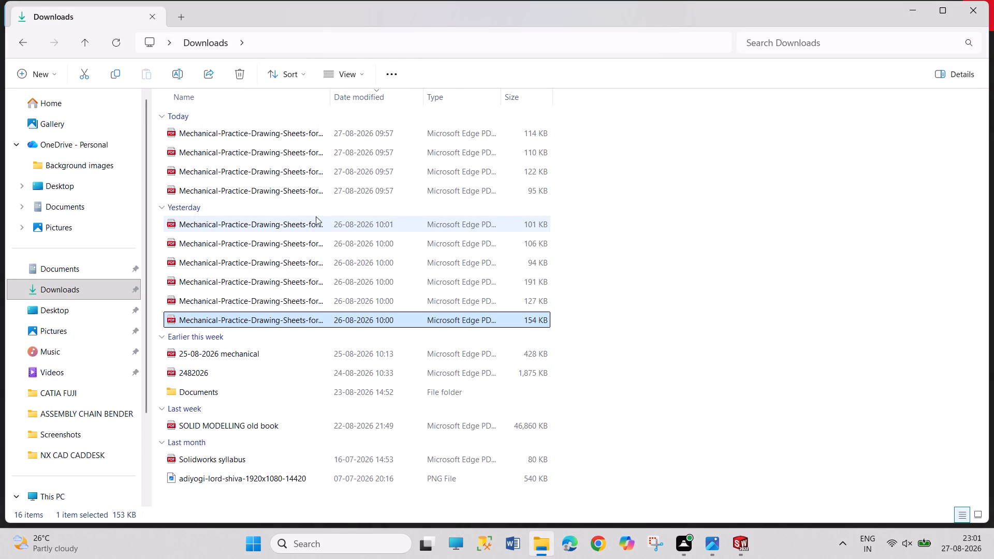
Reopen the unnumbered practice drawing sheet PDF and rotate the page so its drawing views are upright.
click(316, 216)
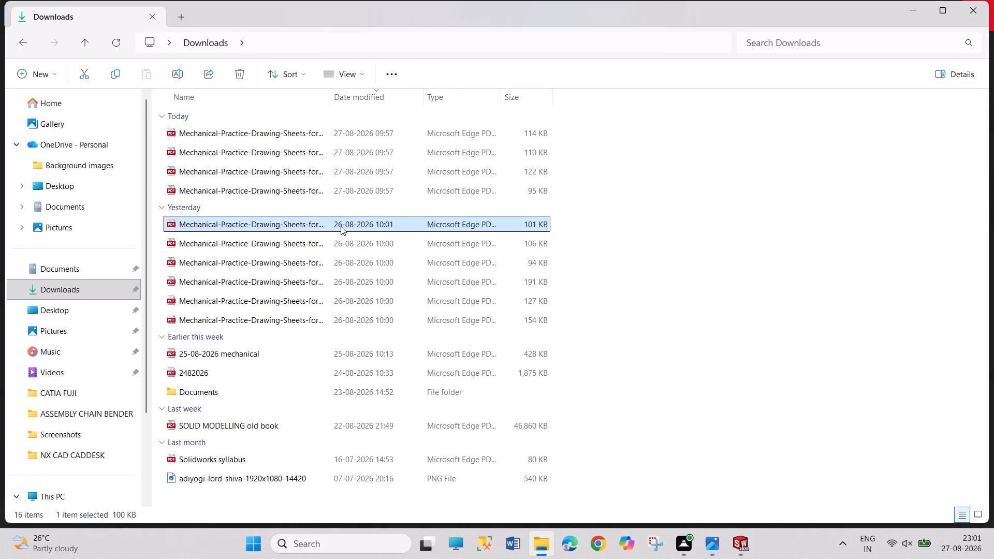
double_click(341, 226)
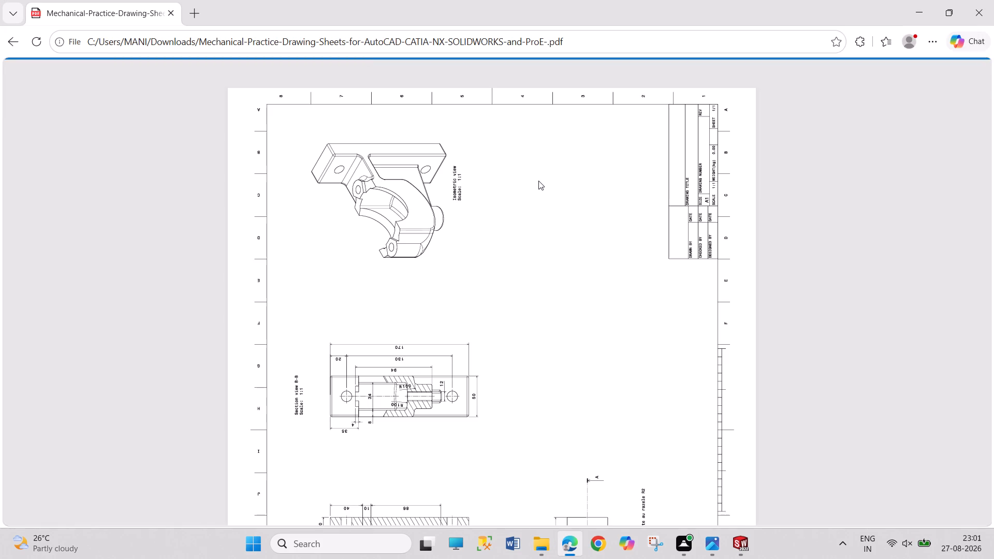
click(562, 75)
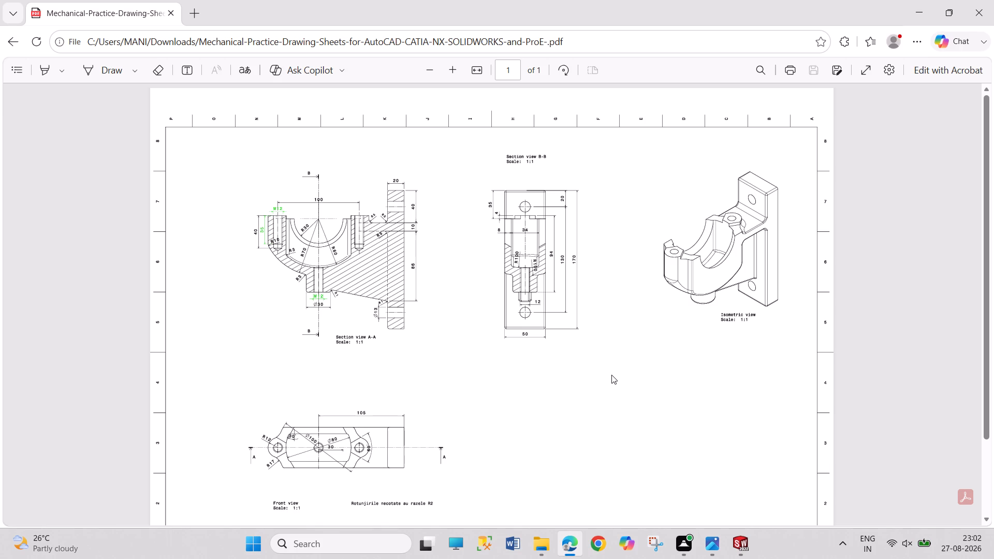
Switch to SOLIDWORKS and save the assembly with all modified parts, naming it ASSEMBLY STEAM ENGINE CROSS HEAD in the current folder.
click(735, 548)
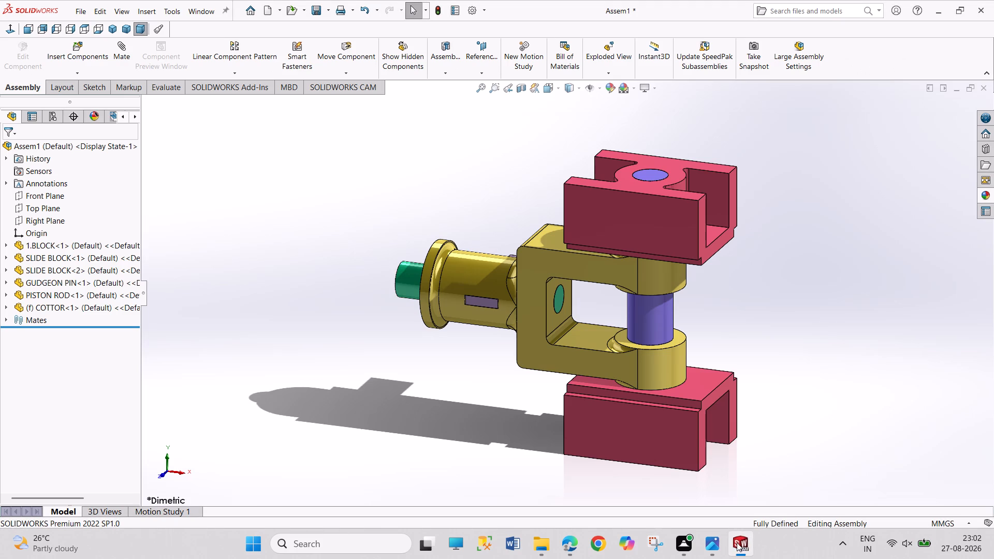
drag(396, 281, 438, 431)
drag(313, 335, 426, 436)
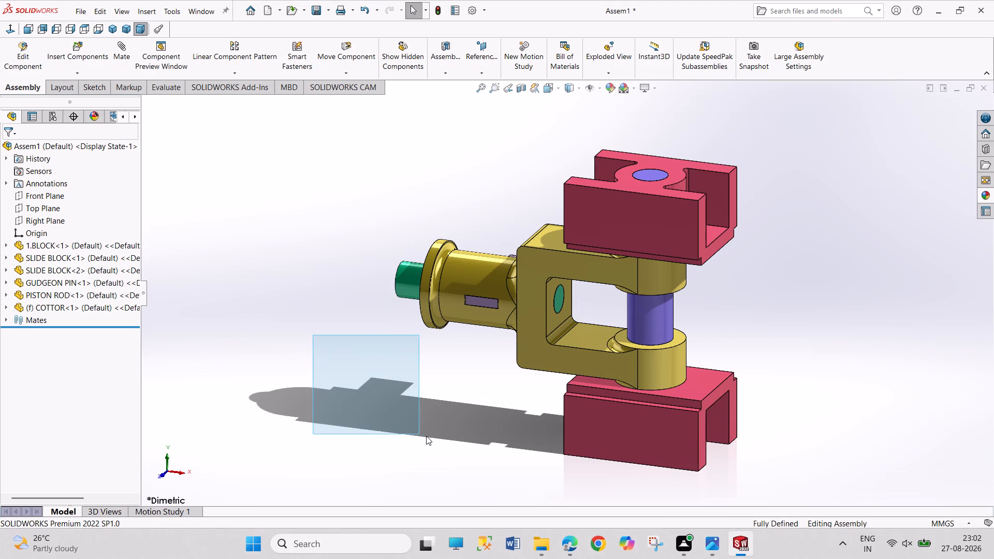
drag(426, 436, 425, 435)
key(ctrl+s)
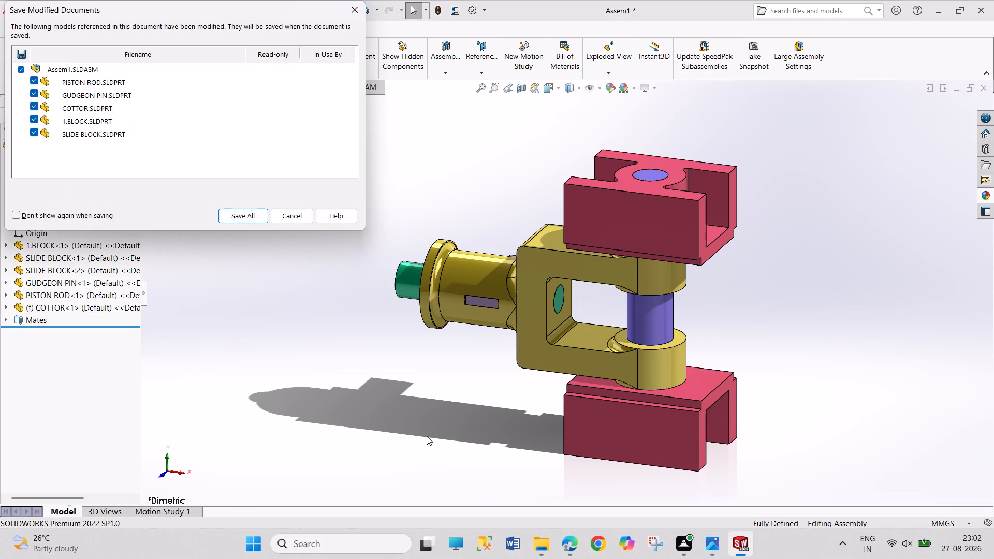
click(252, 217)
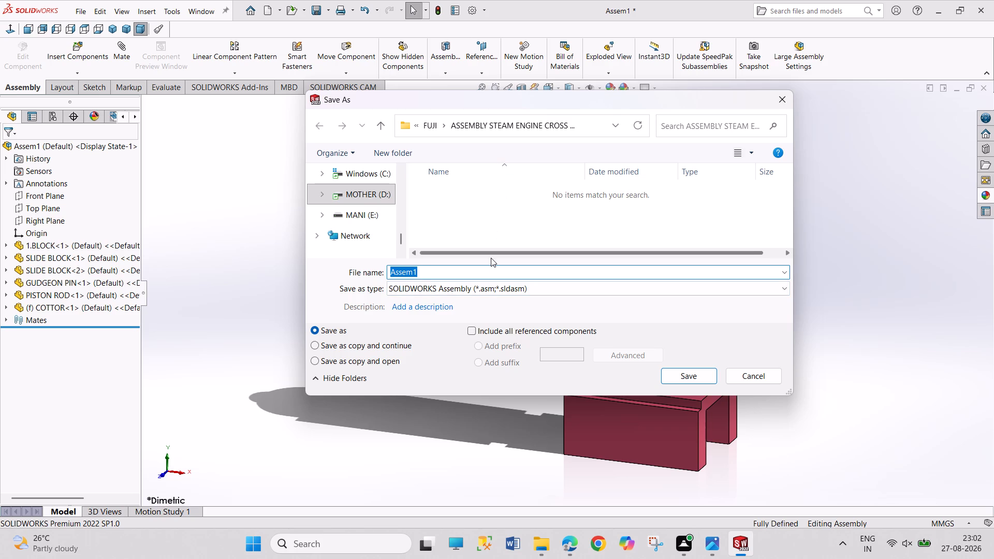
text(ASSEMBLY)
key(space)
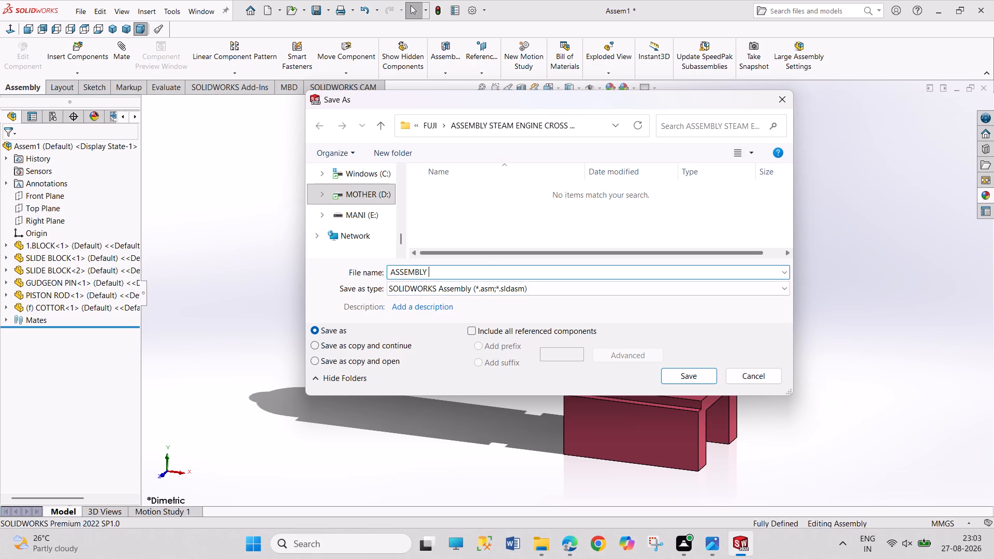
text(STEAM ENGINE)
key(space)
text(CROSS HEAD)
key(Return)
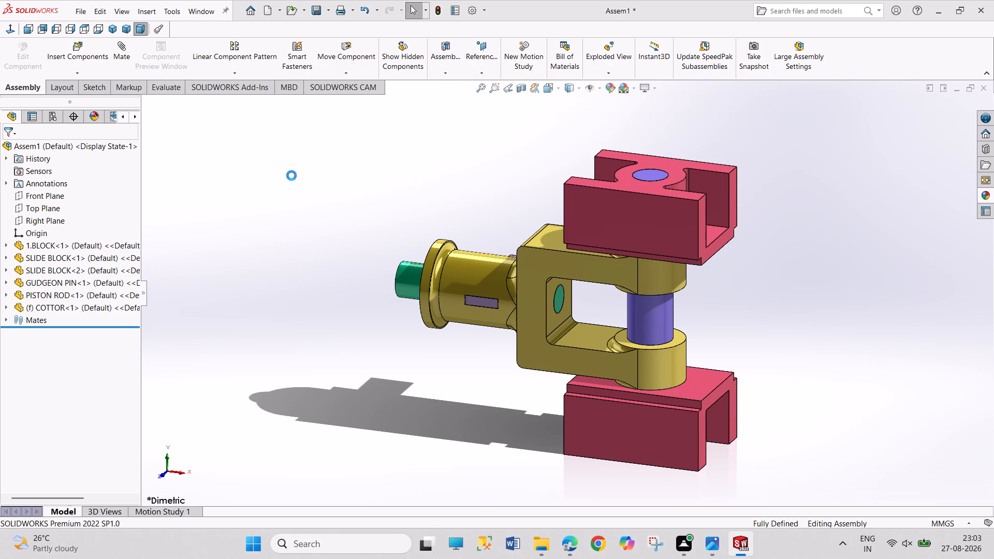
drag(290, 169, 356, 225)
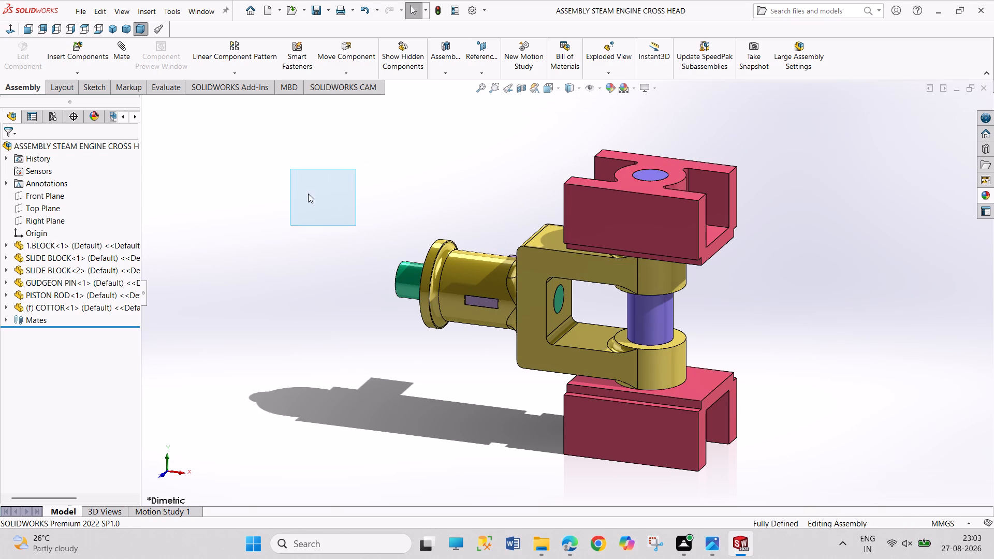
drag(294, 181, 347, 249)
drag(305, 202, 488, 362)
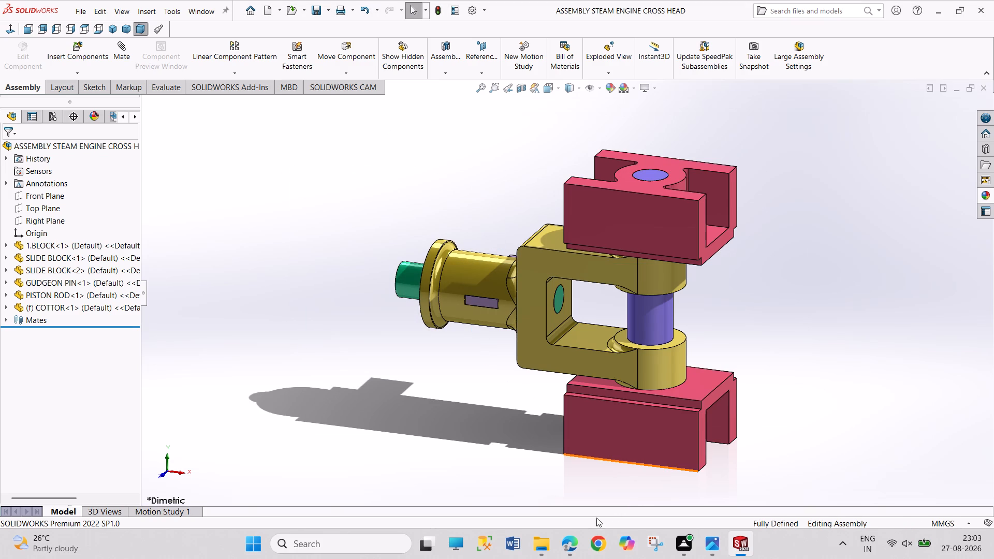